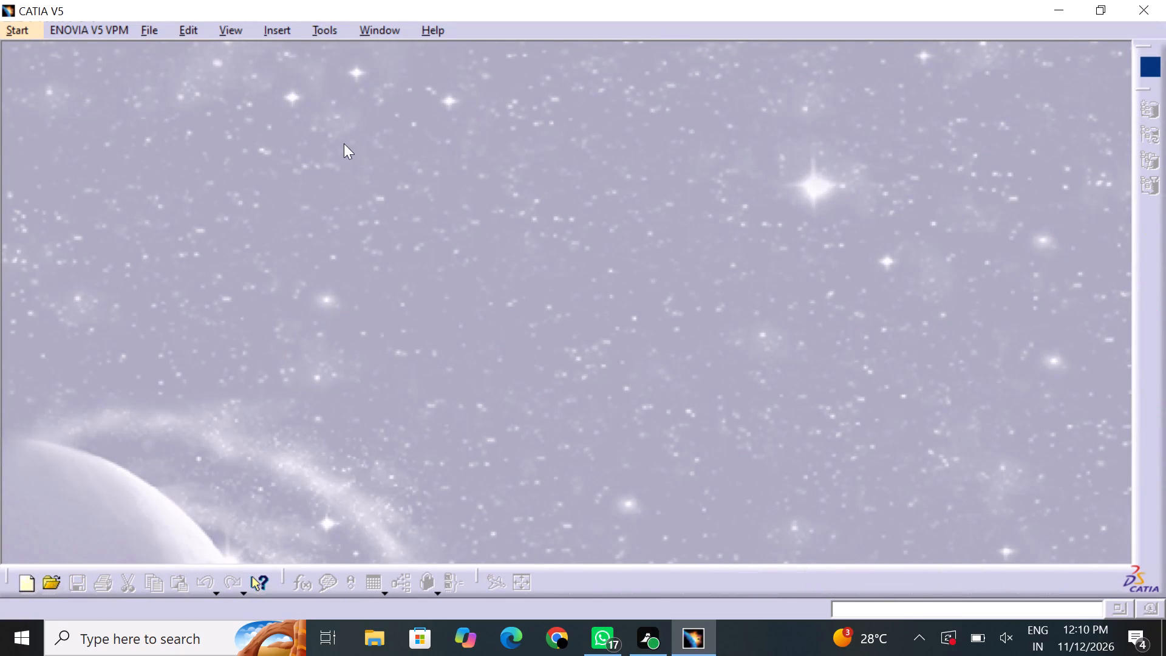
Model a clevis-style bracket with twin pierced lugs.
Create a new Part Design part named Part1 with hybrid design enabled.
click(11, 28)
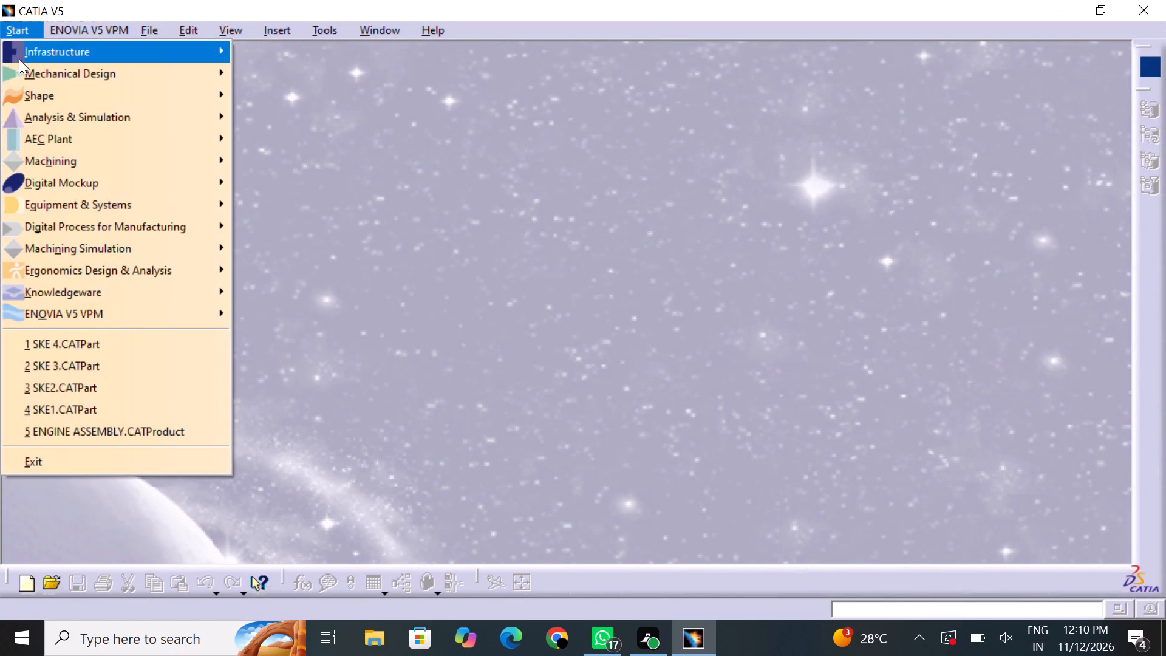
click(55, 73)
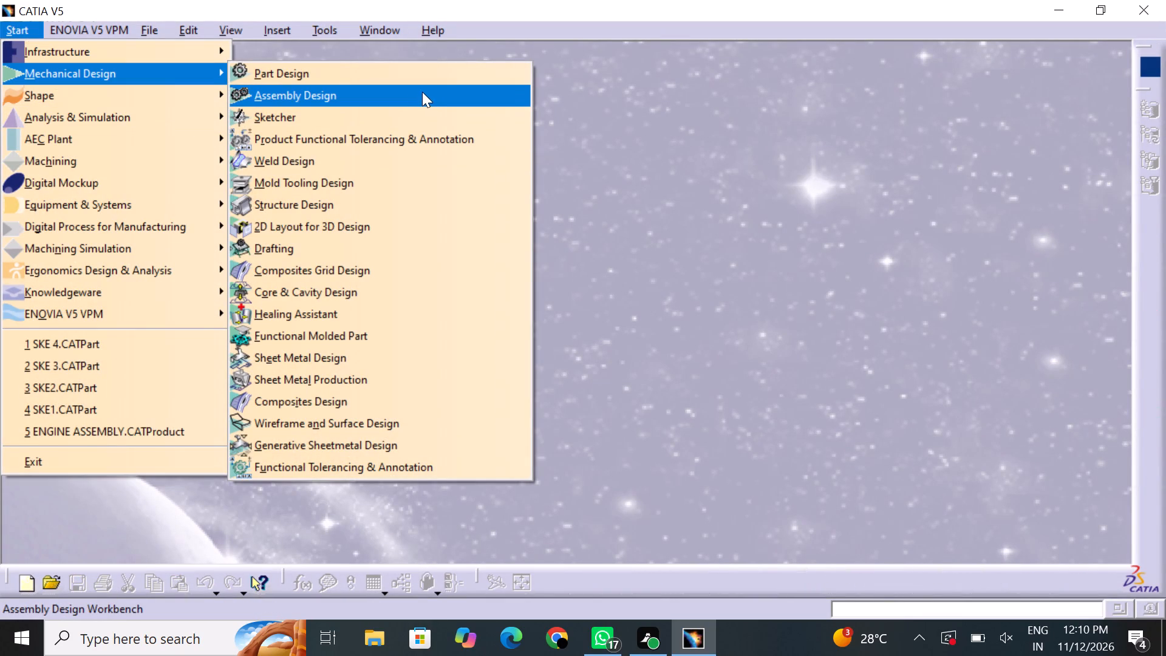
click(412, 81)
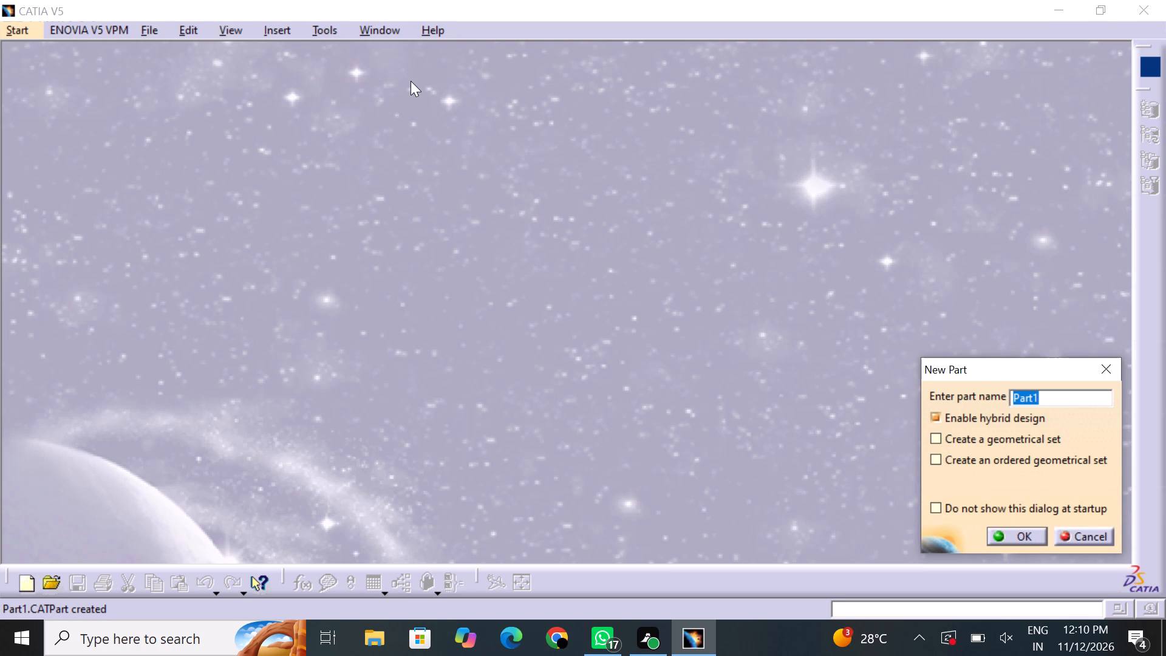
click(1028, 535)
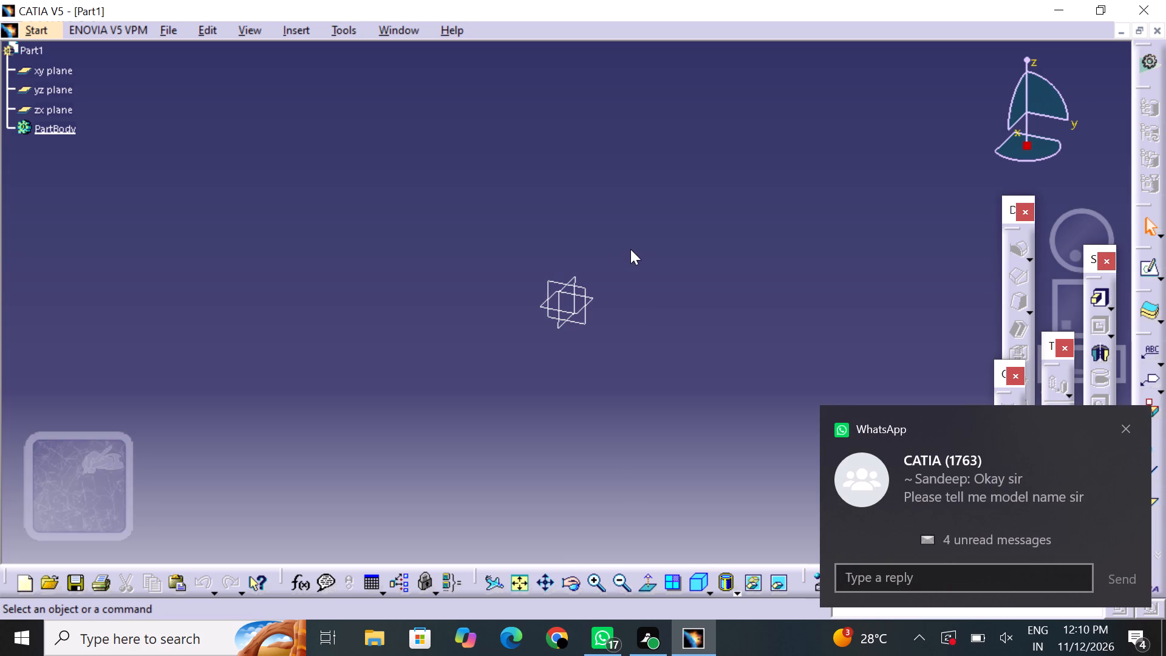
click(1128, 428)
Open a new sketch on the xy plane.
click(593, 302)
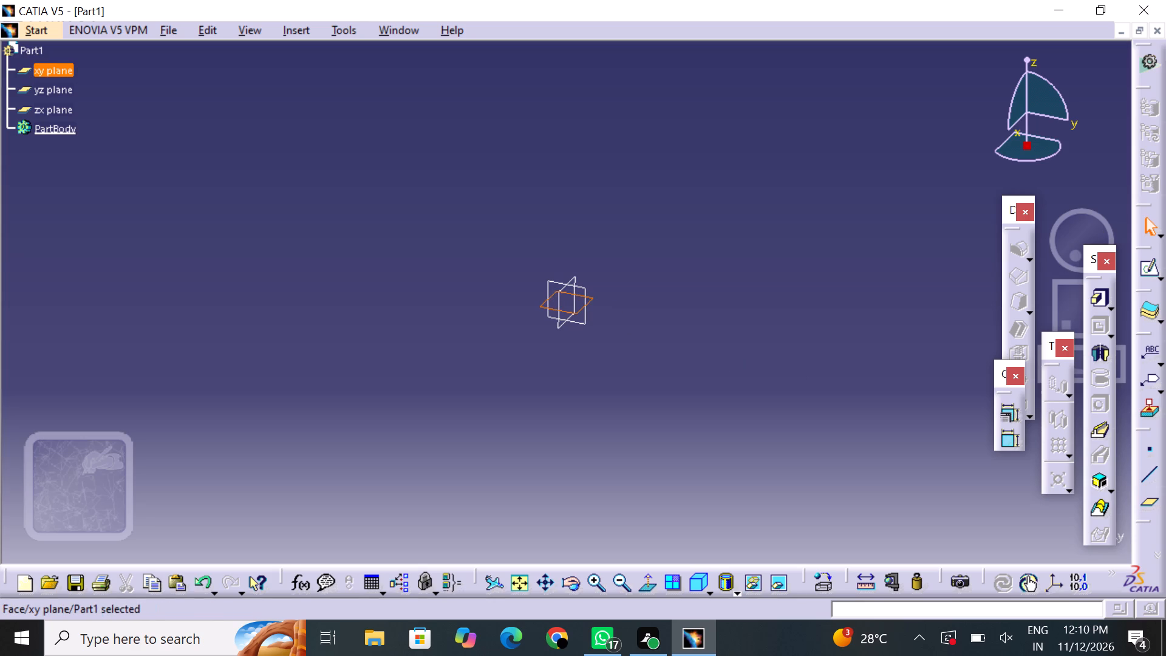
click(1145, 272)
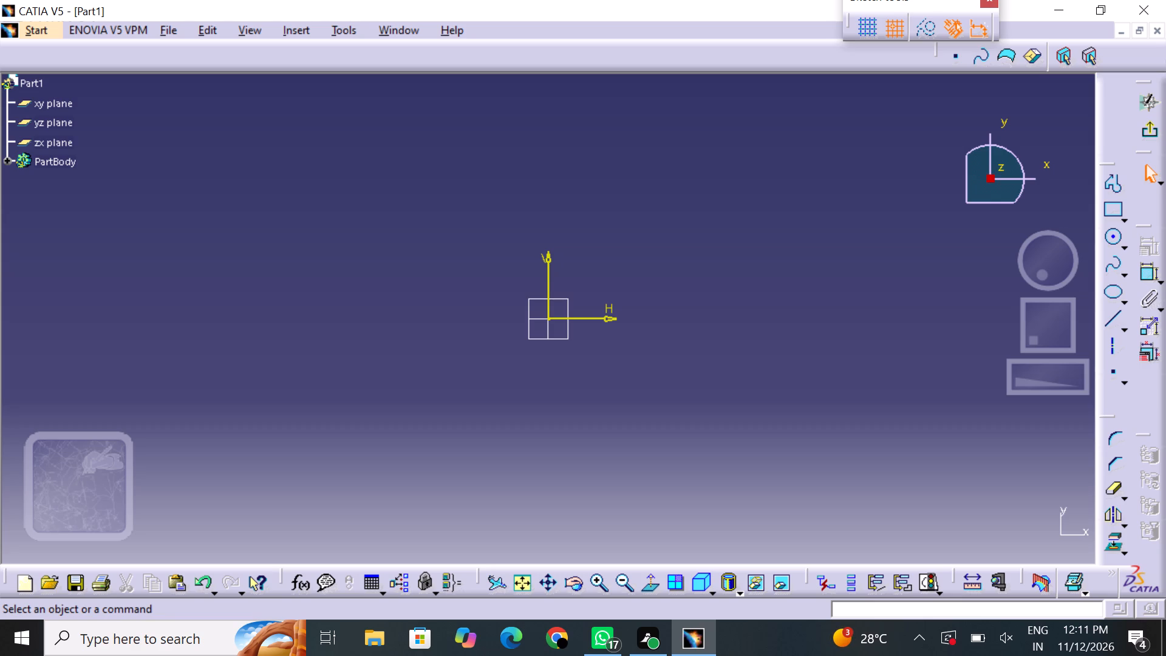
Sketch a closed rectangular profile around the origin, about 140 mm wide and 70 mm high, using the Profile tool.
click(1119, 211)
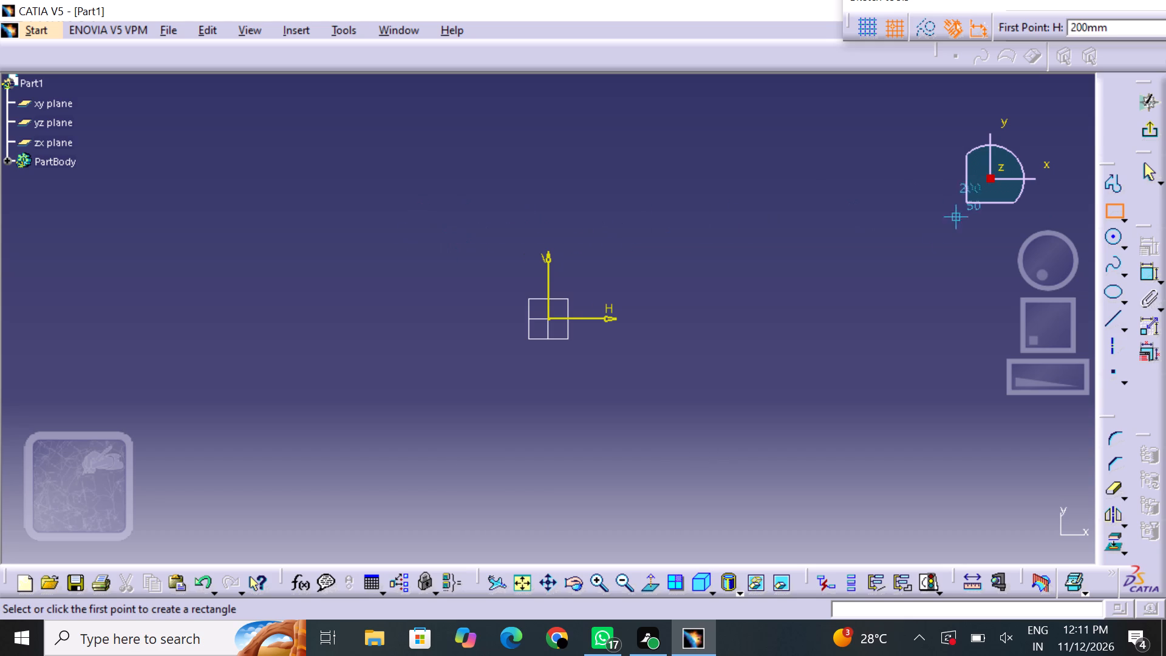
click(1103, 216)
click(1120, 193)
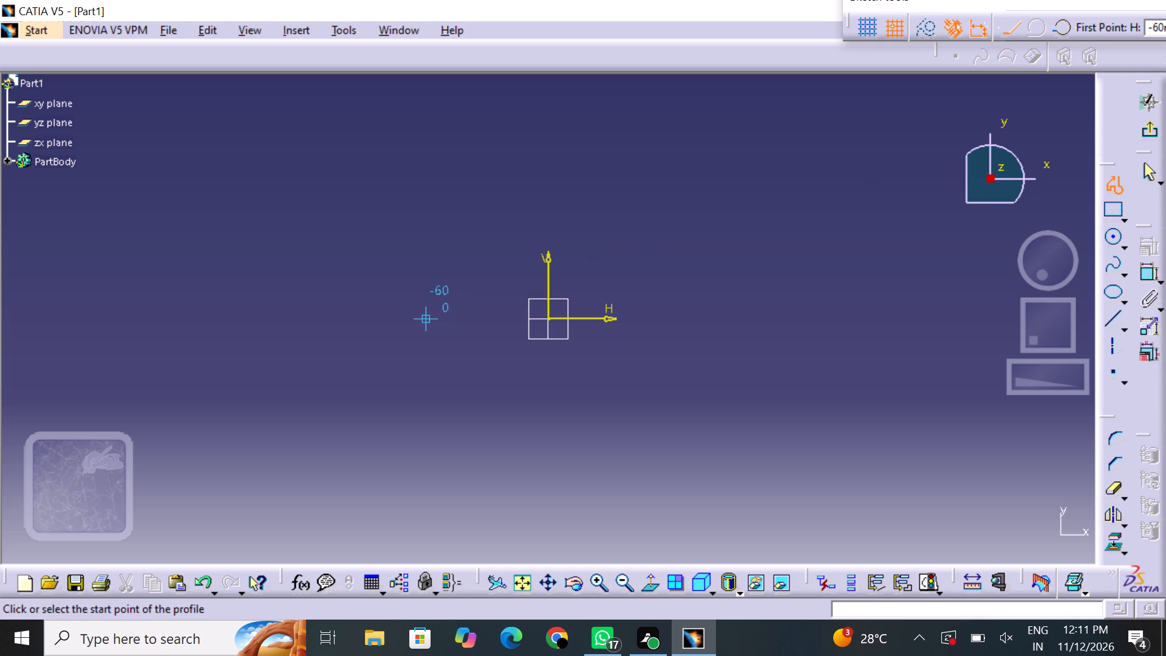
click(426, 279)
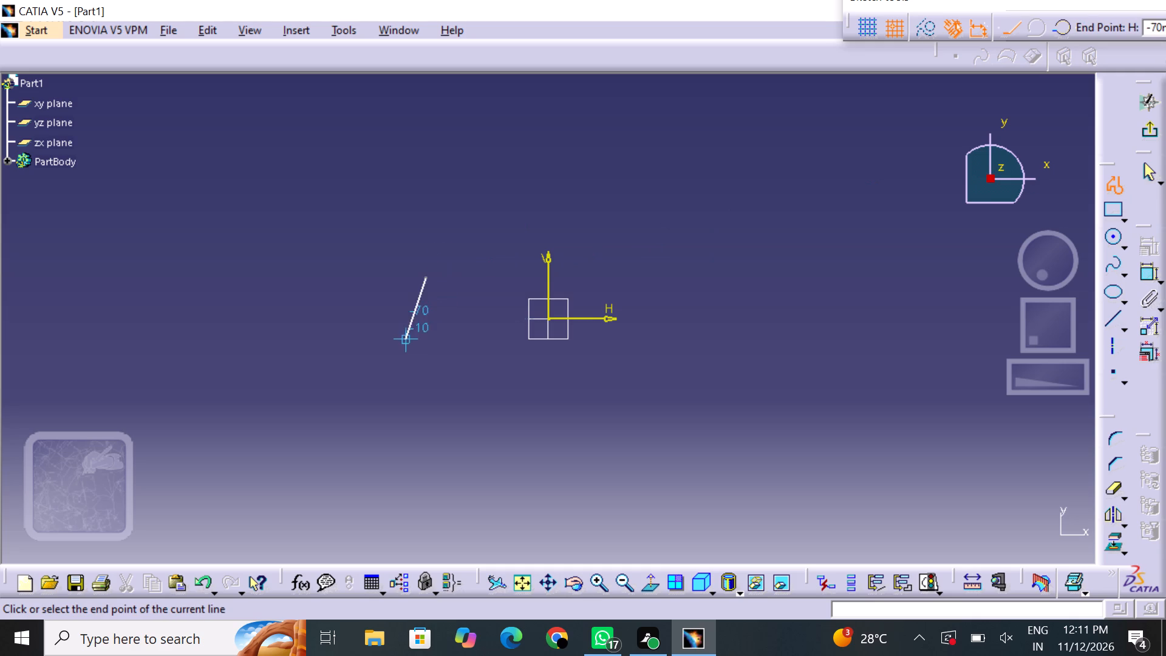
click(423, 420)
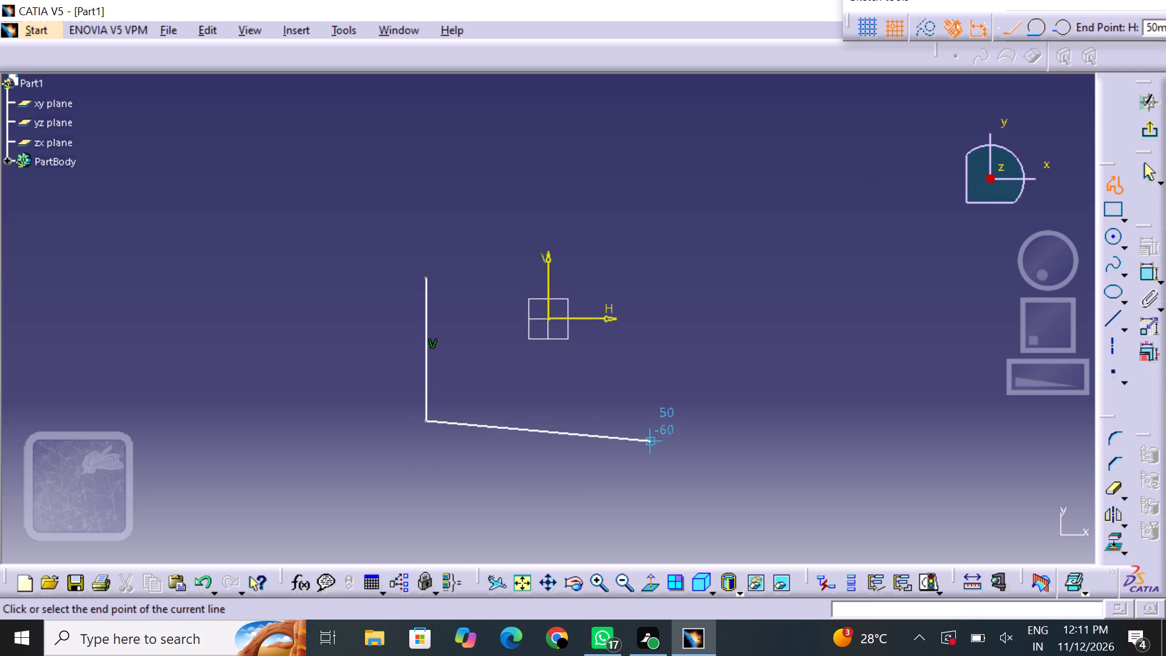
click(719, 412)
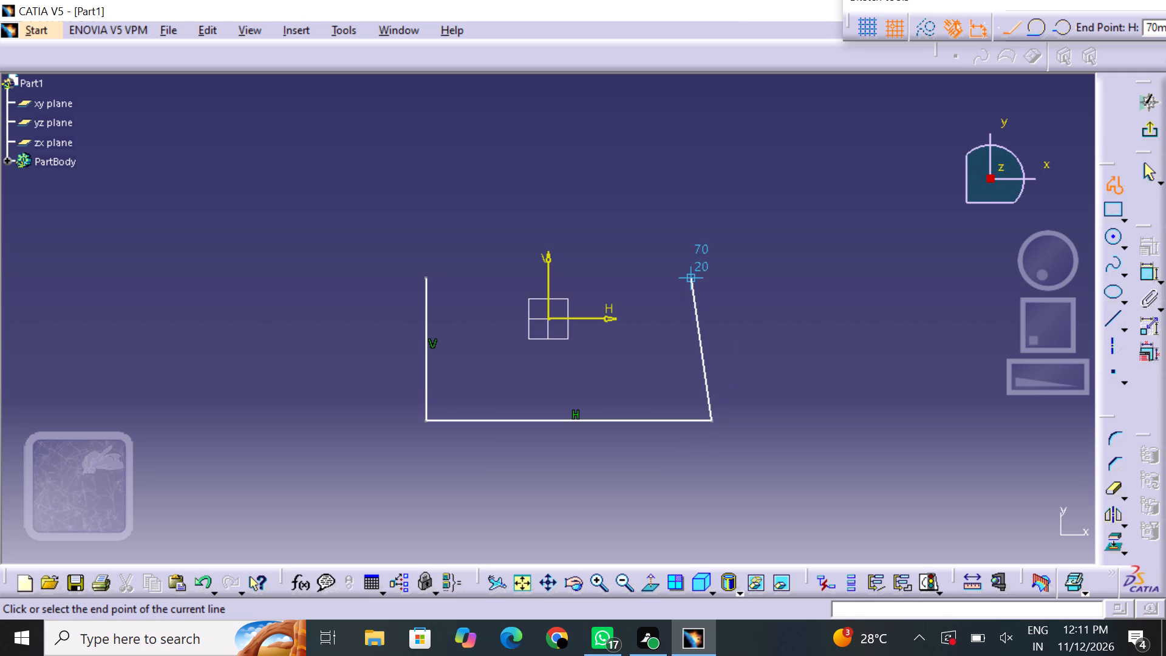
click(709, 279)
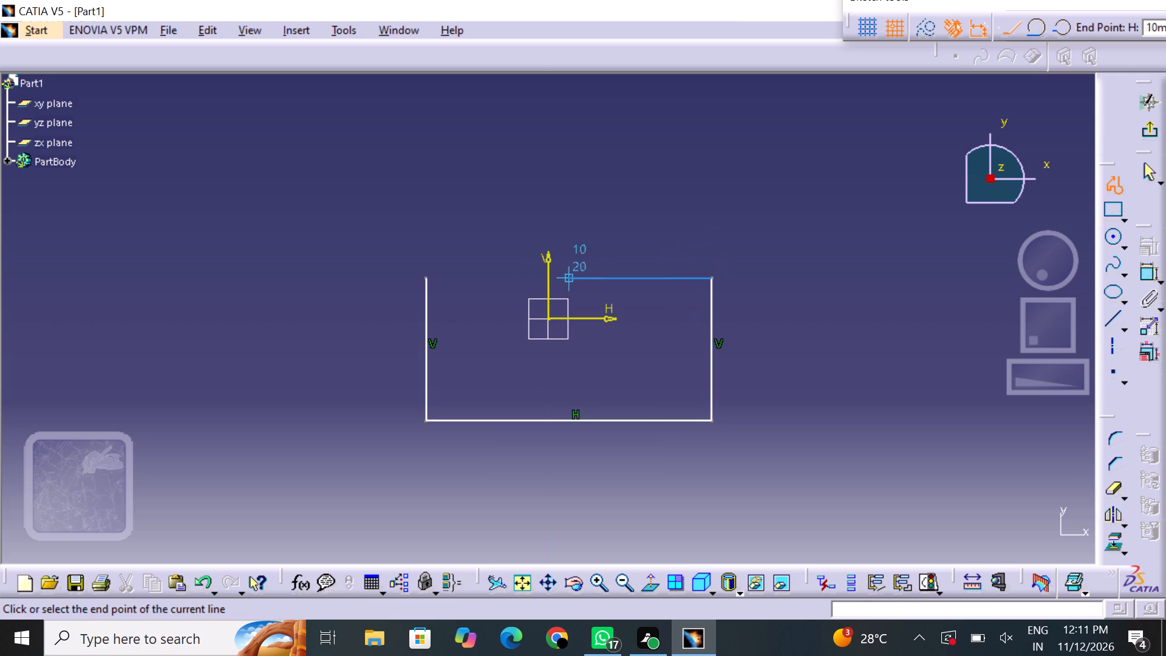
click(423, 274)
click(295, 264)
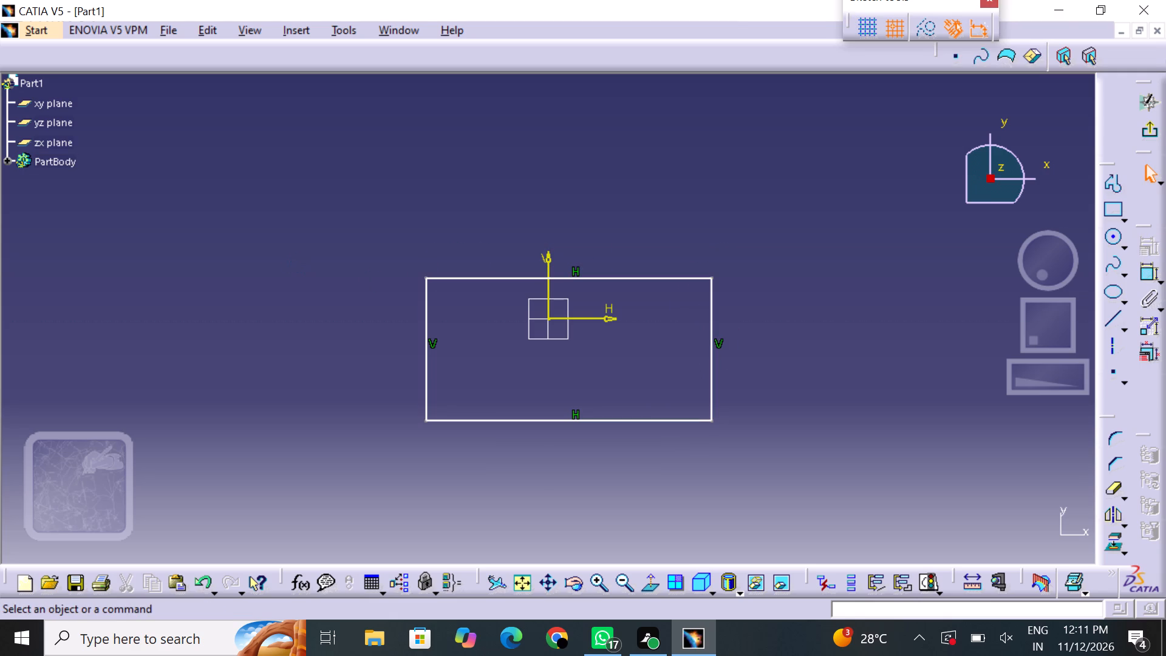
Dimension the rectangle's left vertical edge and set its height to 44 mm.
middle_drag(526, 383, 512, 321)
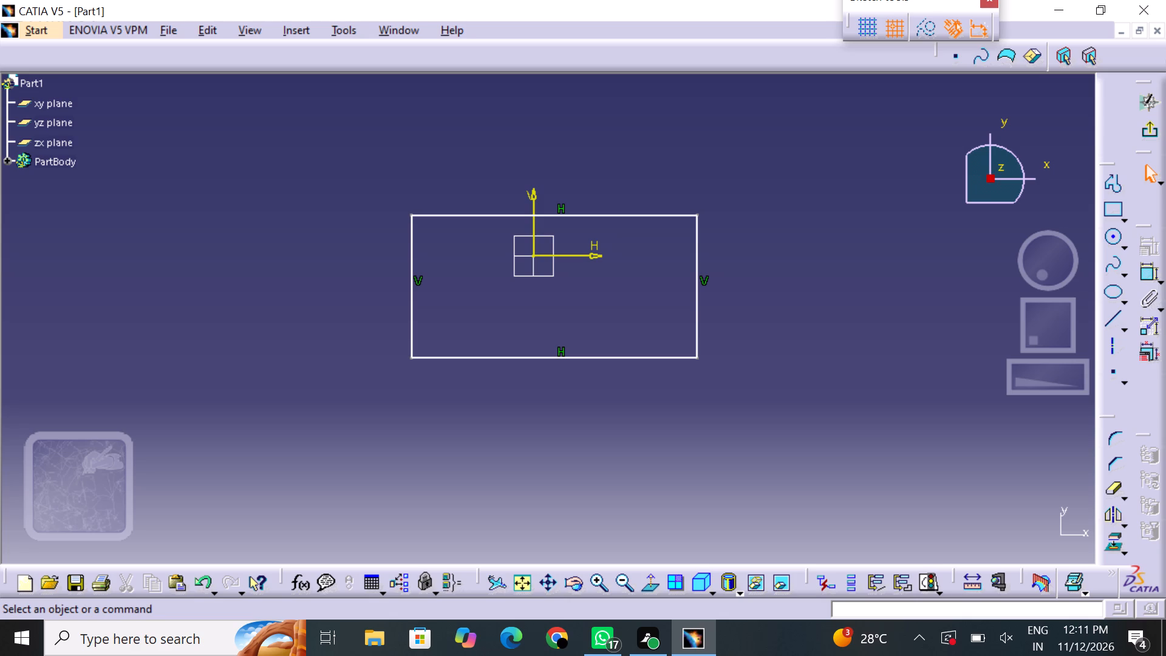
click(1151, 272)
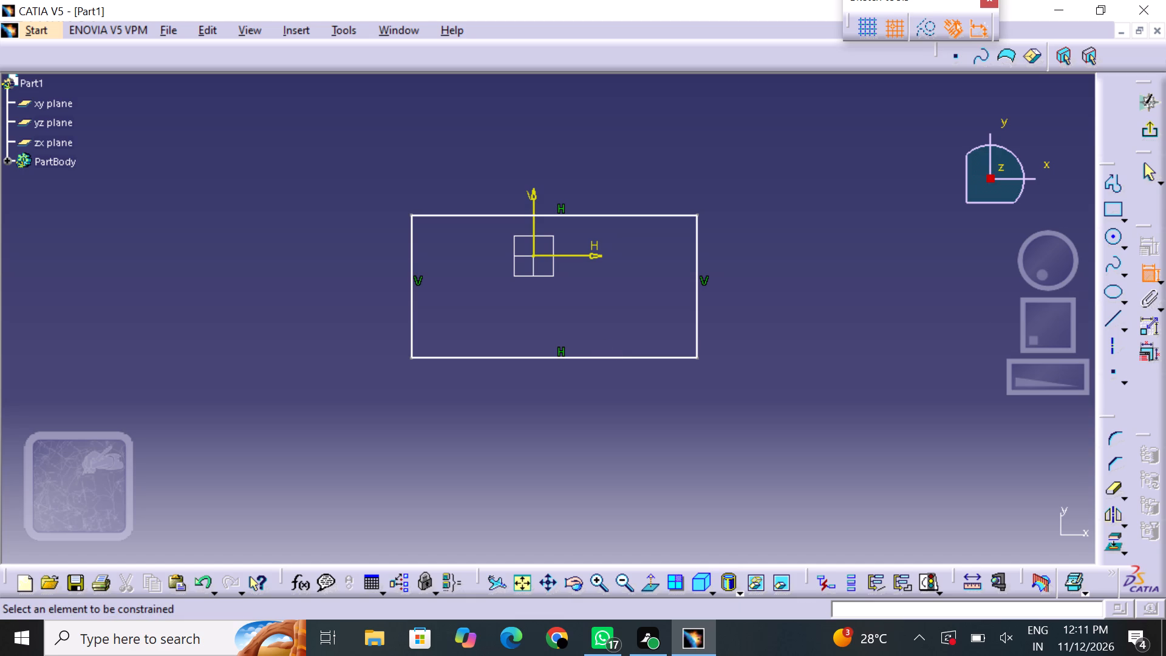
click(411, 300)
click(363, 313)
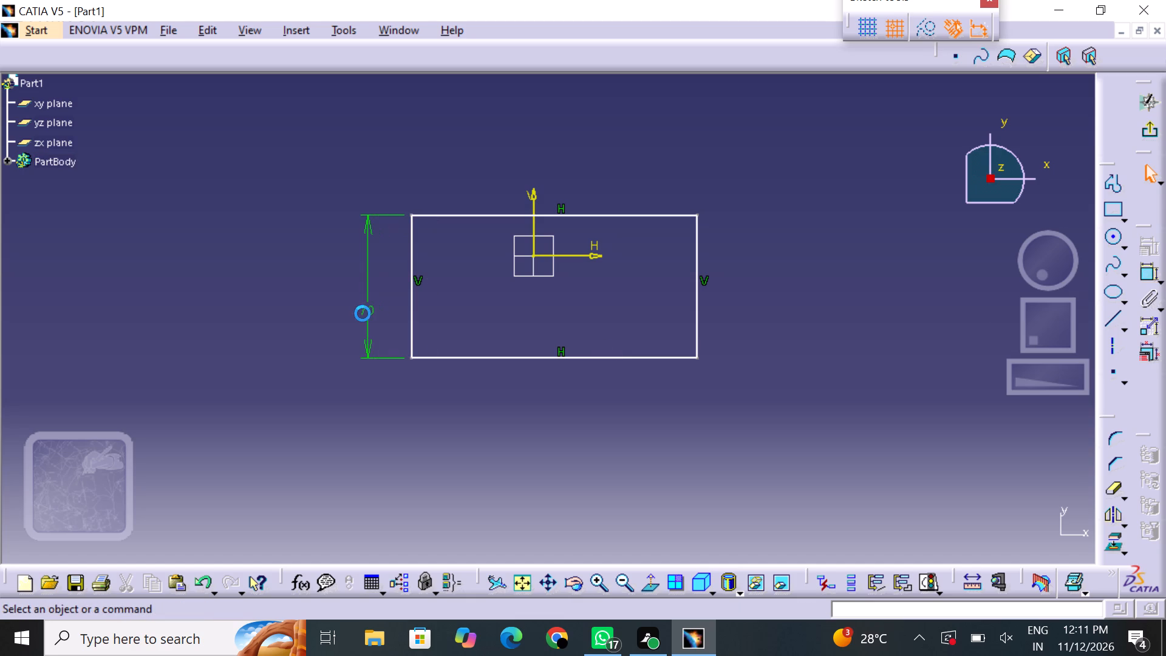
double_click(367, 313)
key(BackSpace)
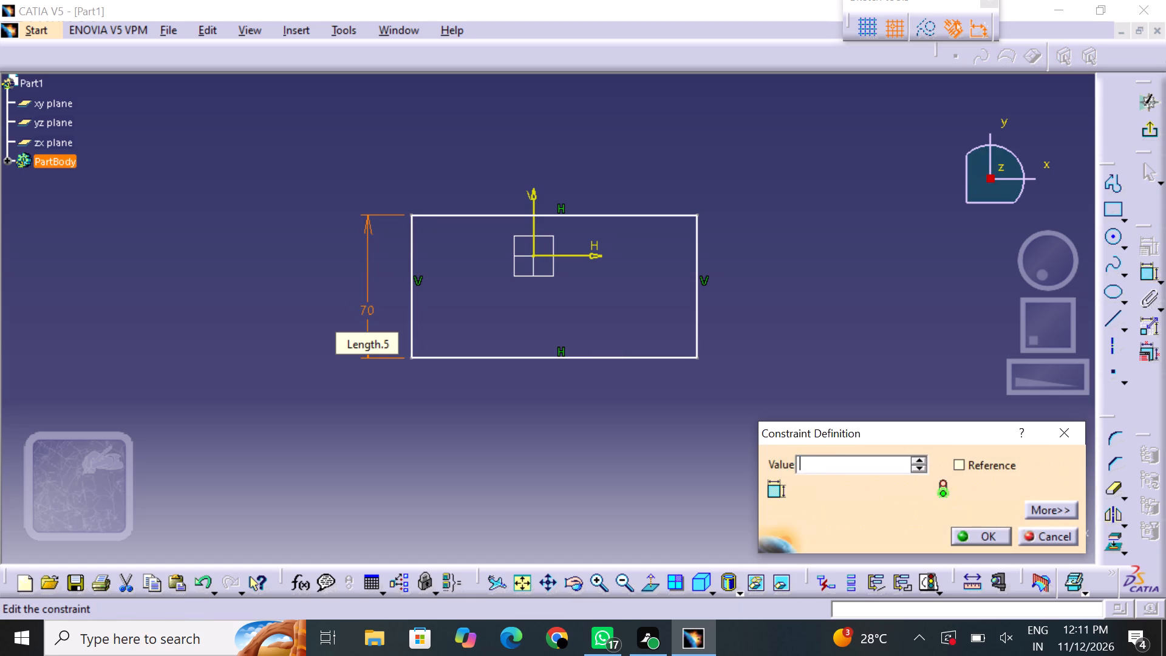
text(44)
key(Return)
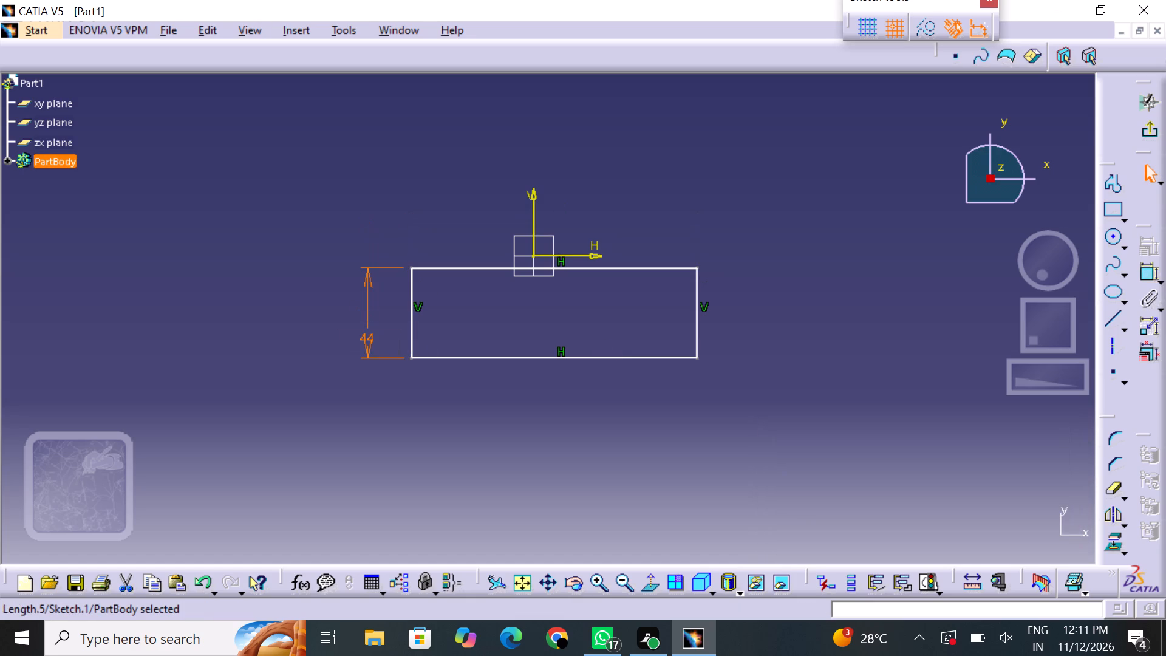
click(439, 415)
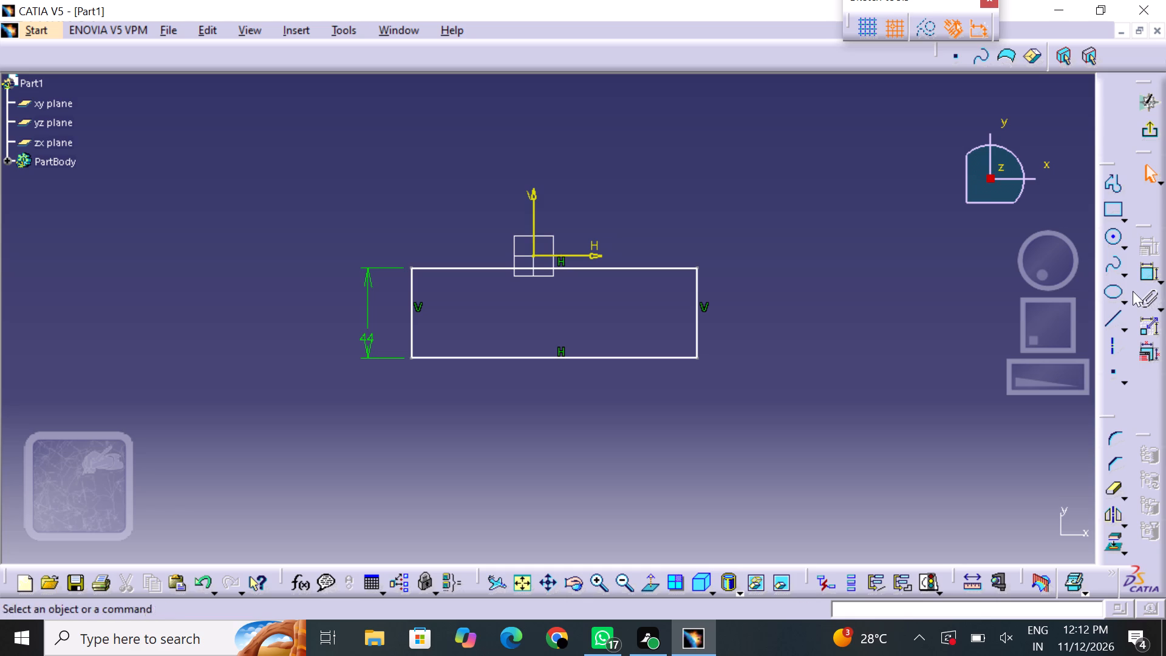
Dimension the rectangle's bottom edge and set its width to 118 mm.
click(1153, 279)
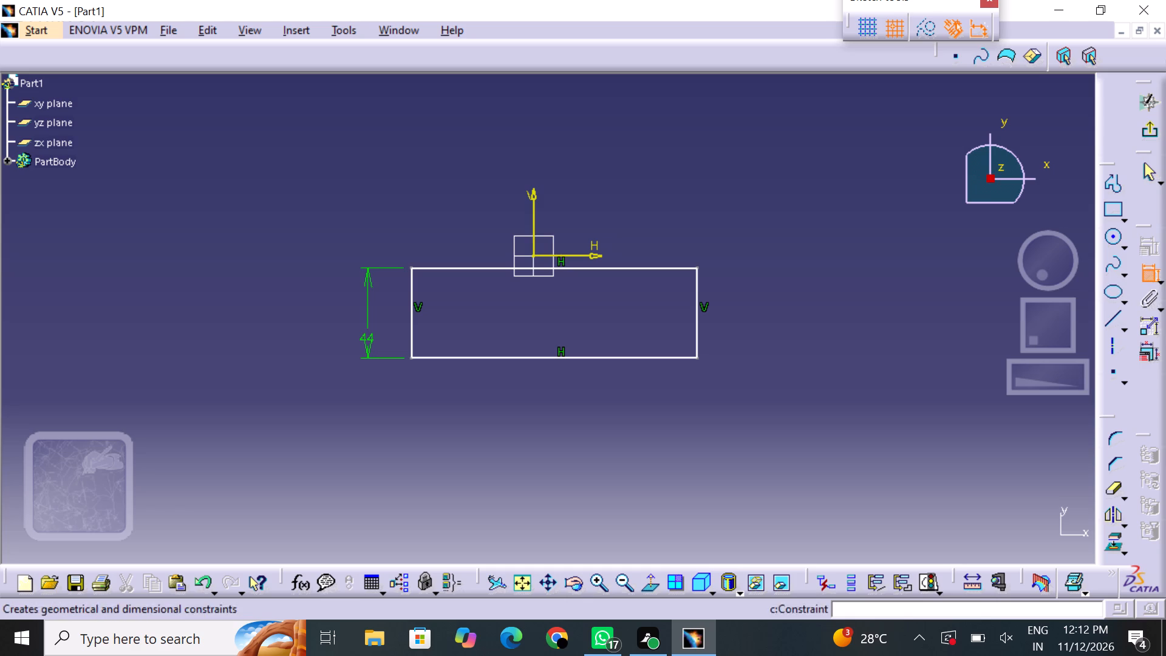
click(566, 359)
click(562, 391)
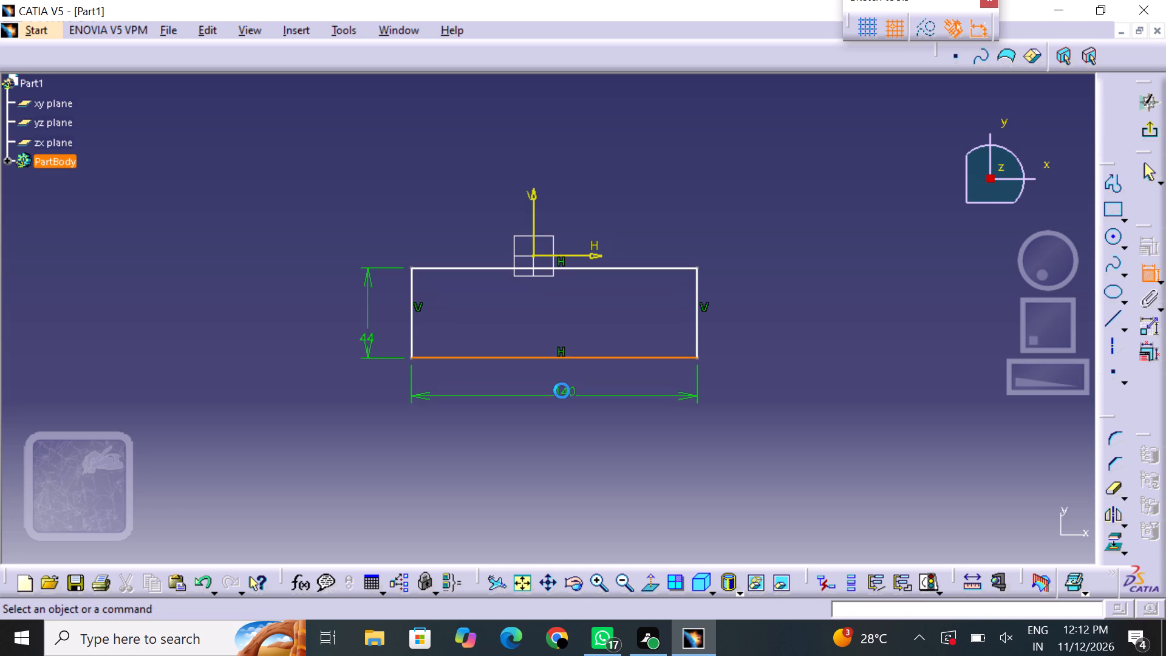
double_click(565, 388)
key(BackSpace)
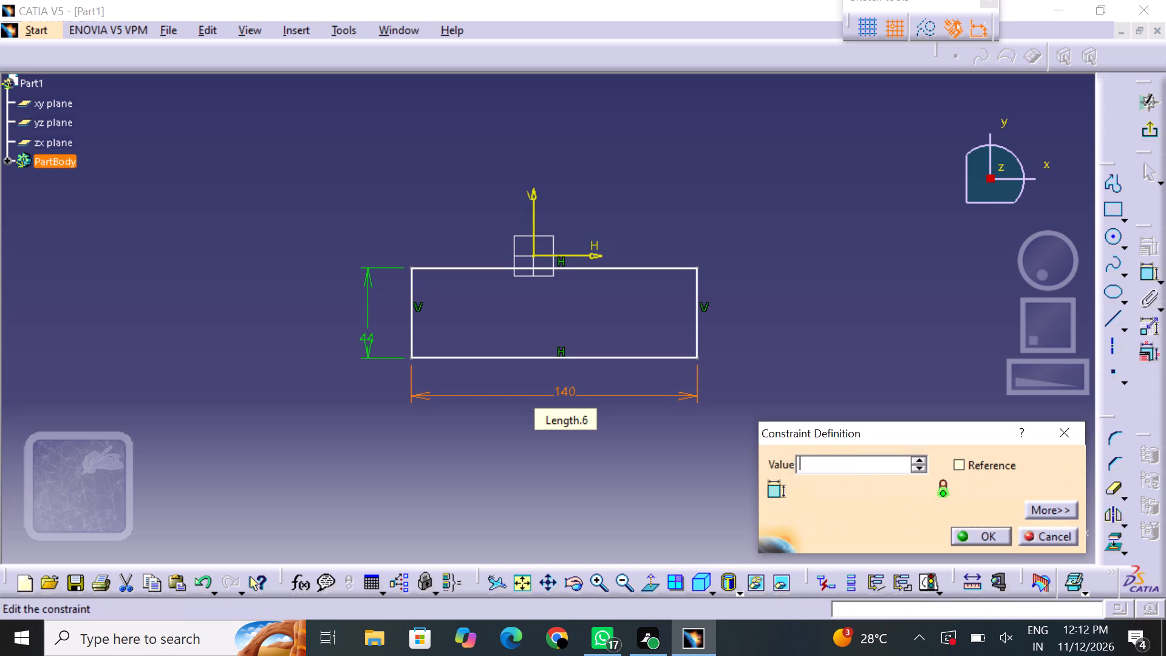
text(11)
key(8)
key(Return)
click(658, 516)
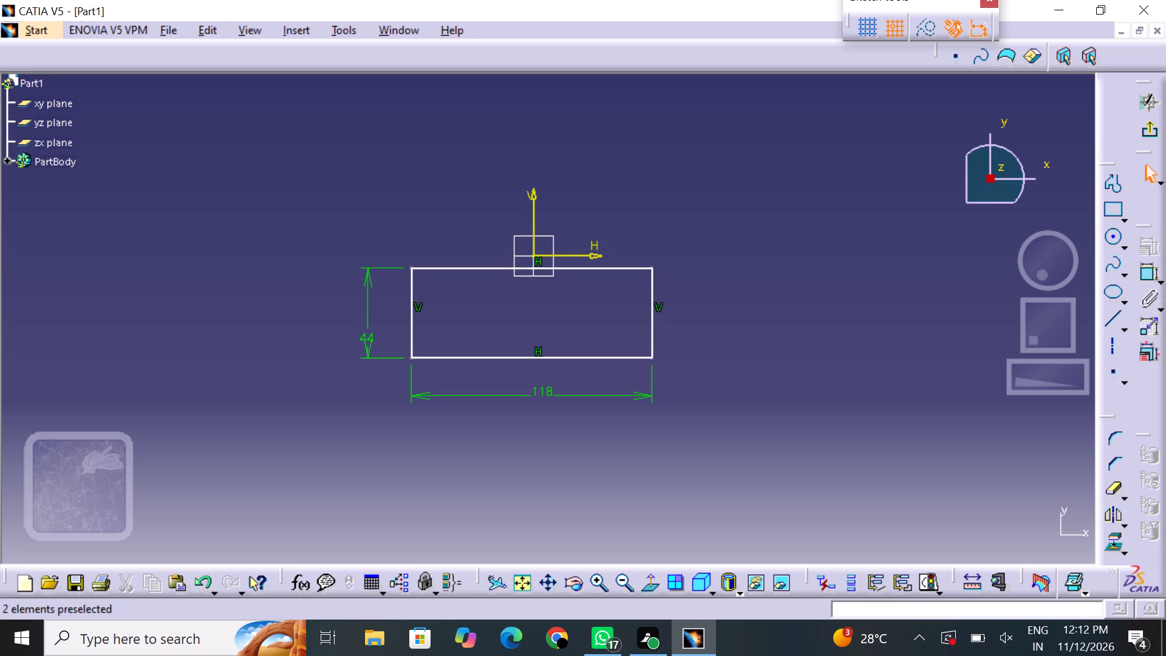
Set the rectangle's width dimension to 96 mm.
double_click(558, 397)
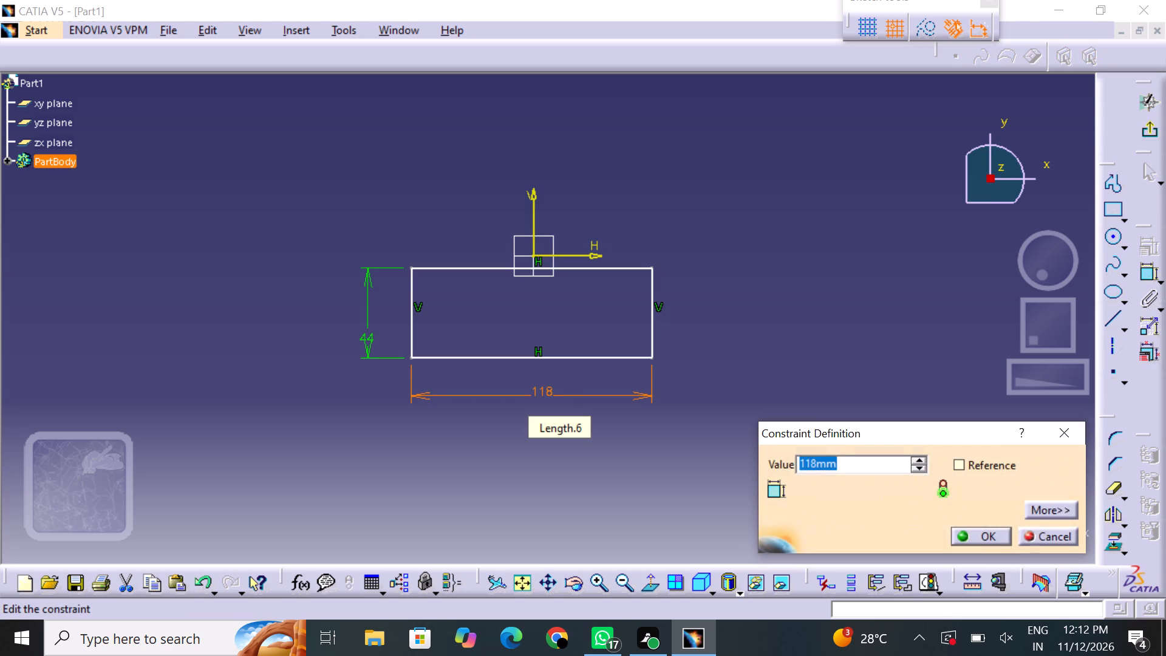
key(BackSpace)
text(96)
key(Return)
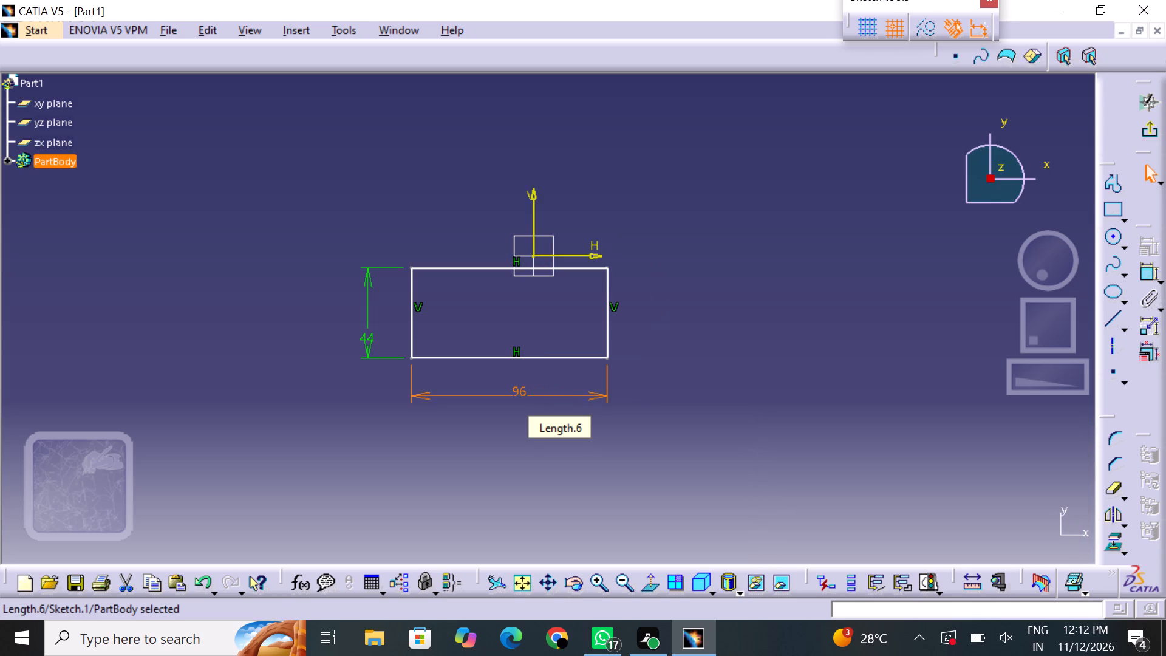
click(681, 423)
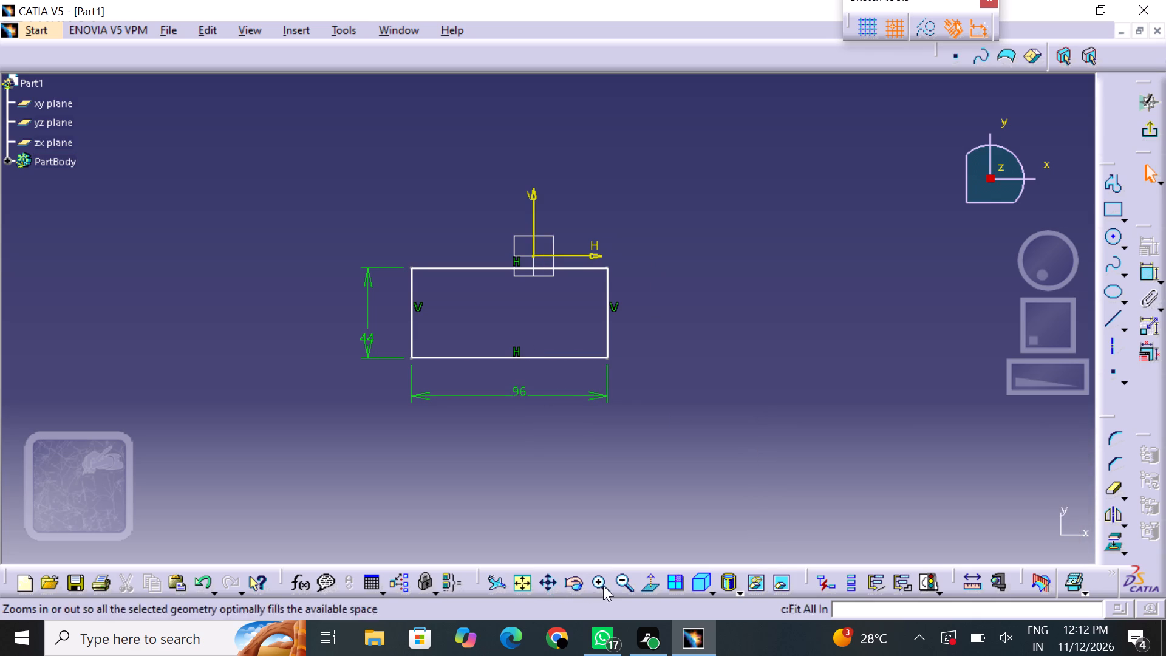
Sketch a circle about 25 mm in diameter centred at the middle of the rectangle's right vertical edge.
double_click(603, 586)
middle_drag(556, 299, 566, 299)
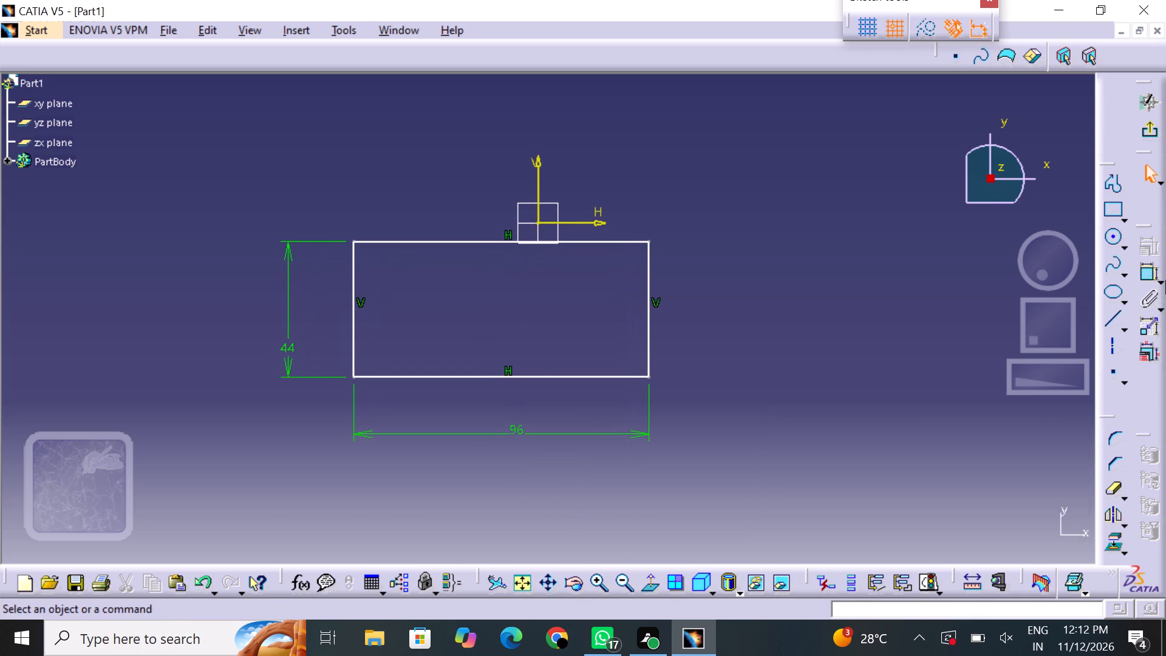
click(1112, 241)
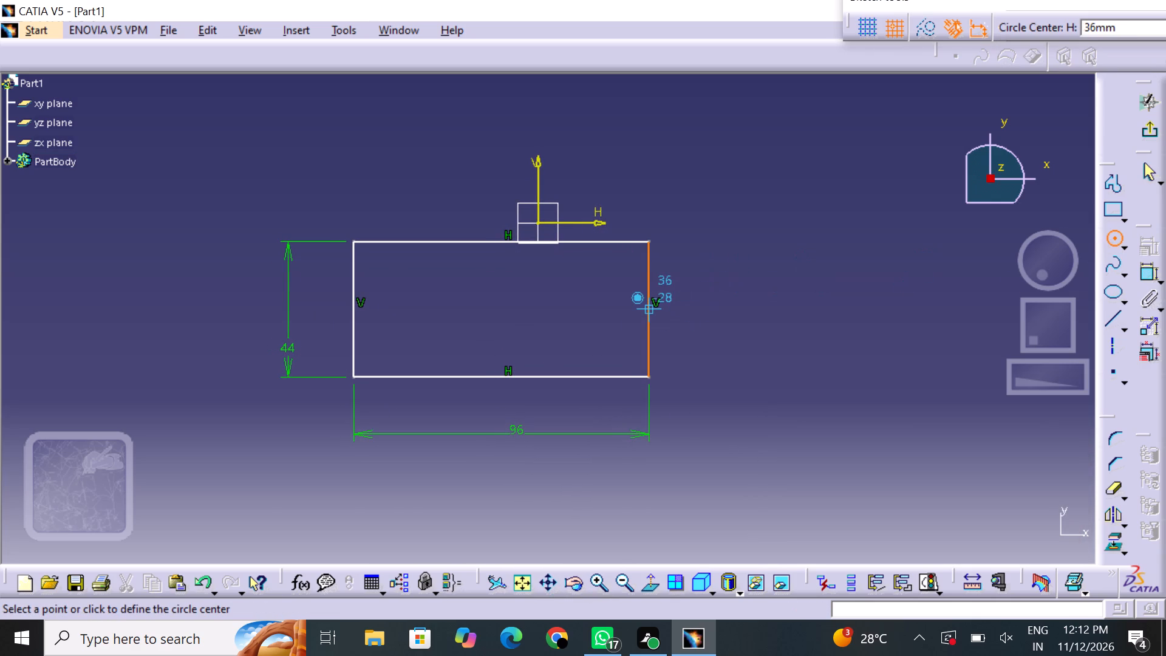
click(649, 314)
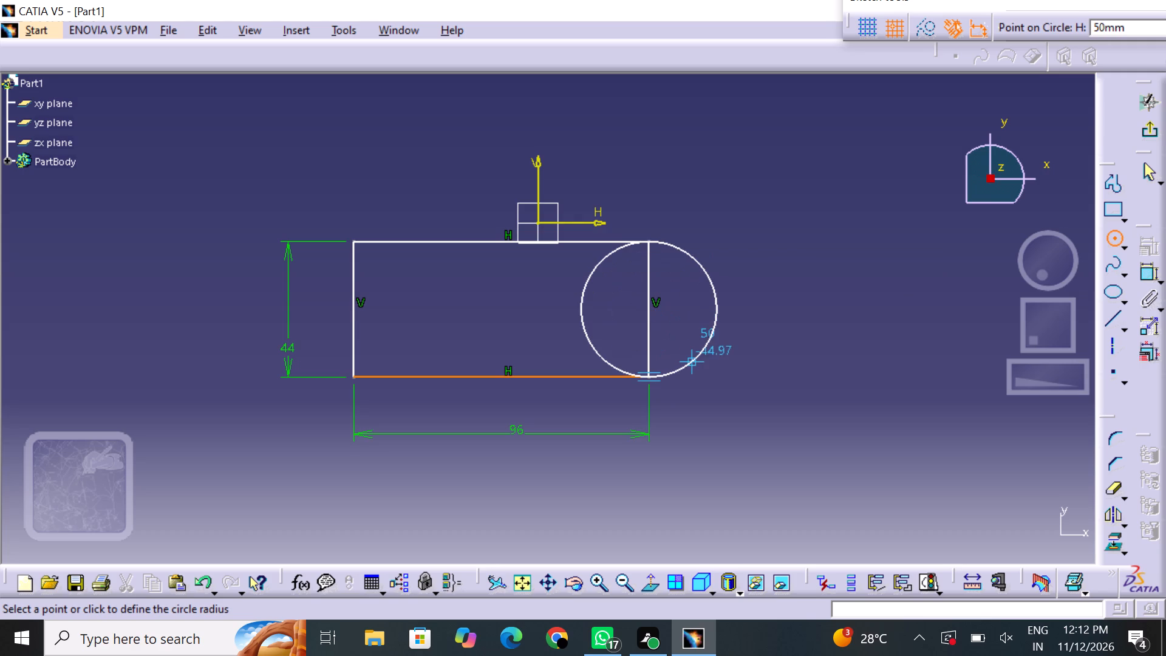
click(666, 338)
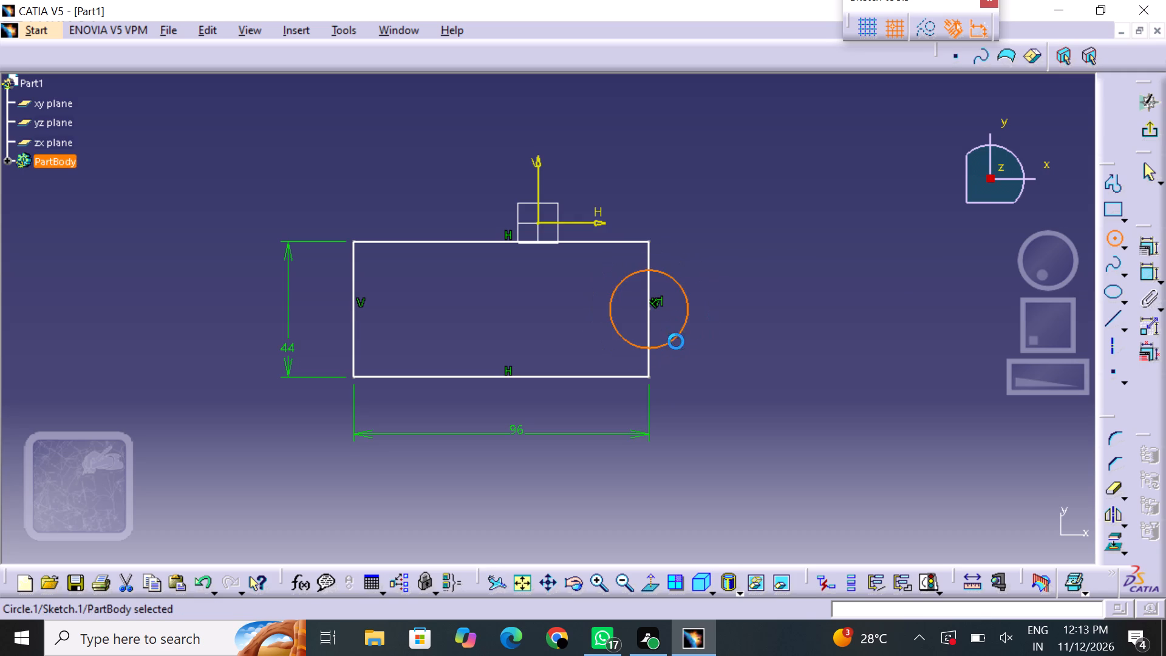
click(836, 367)
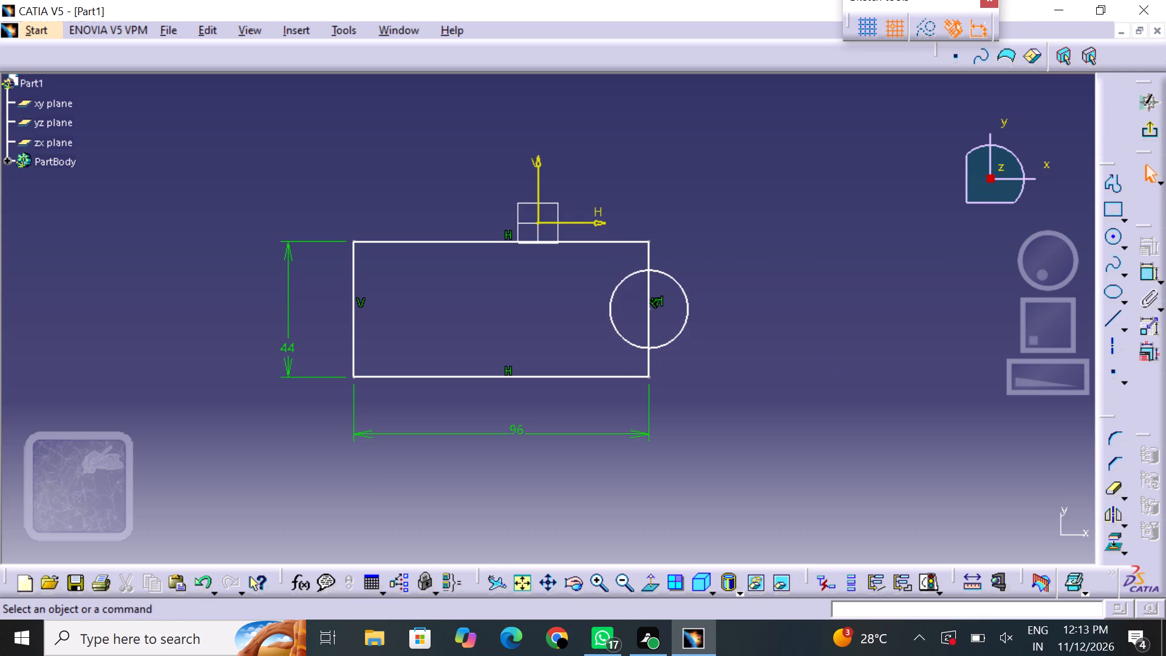
Dimension the circle on the rectangle's right vertical edge and set its diameter to 22 mm.
click(1150, 269)
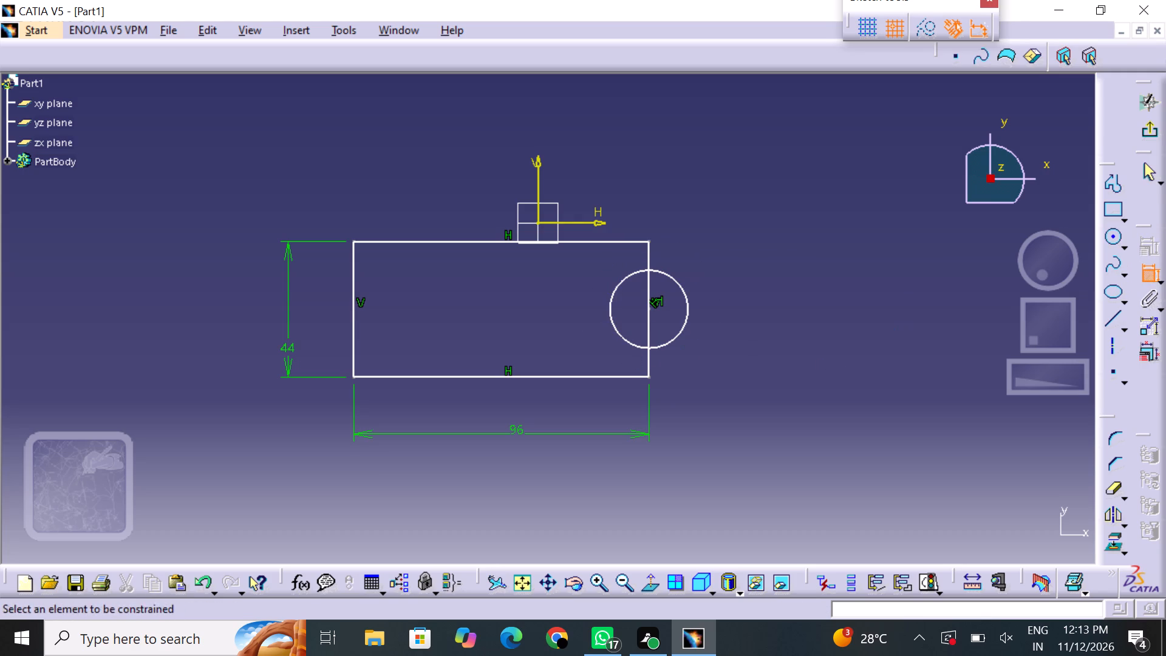
click(680, 327)
click(754, 386)
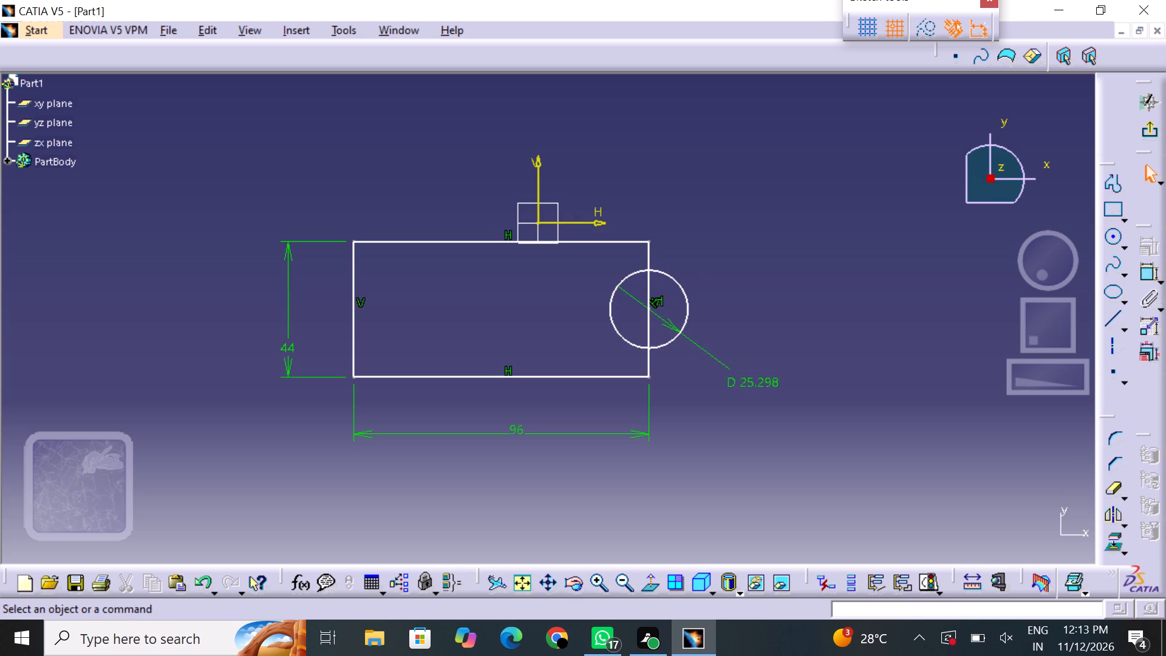
double_click(752, 377)
key(BackSpace)
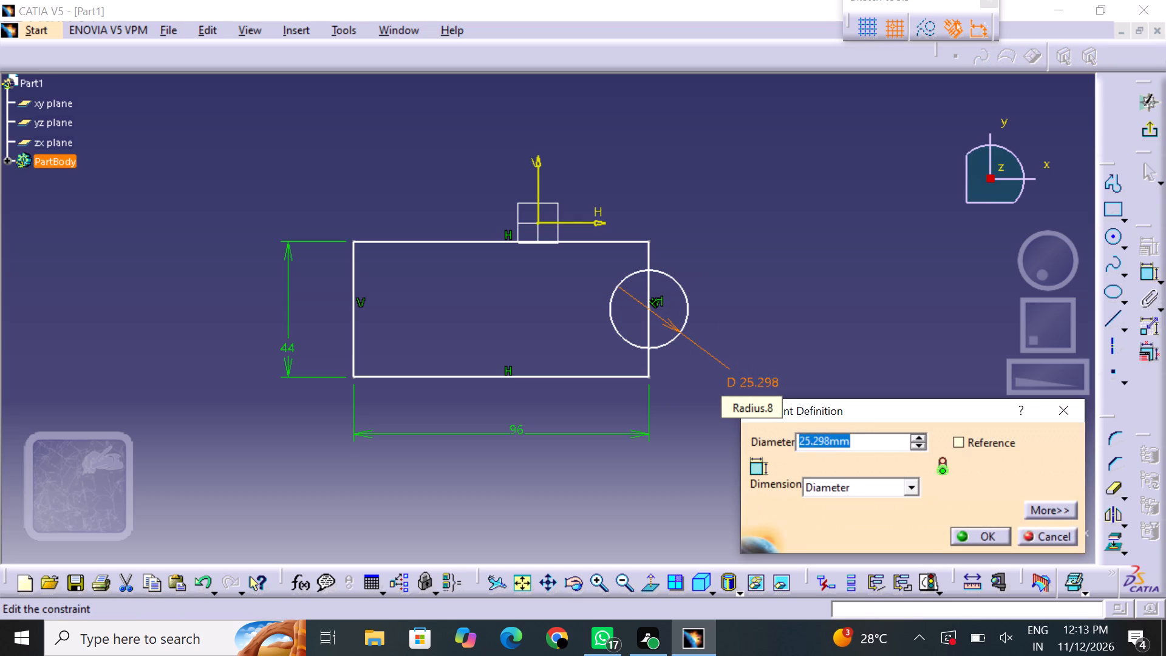
text(22)
key(Return)
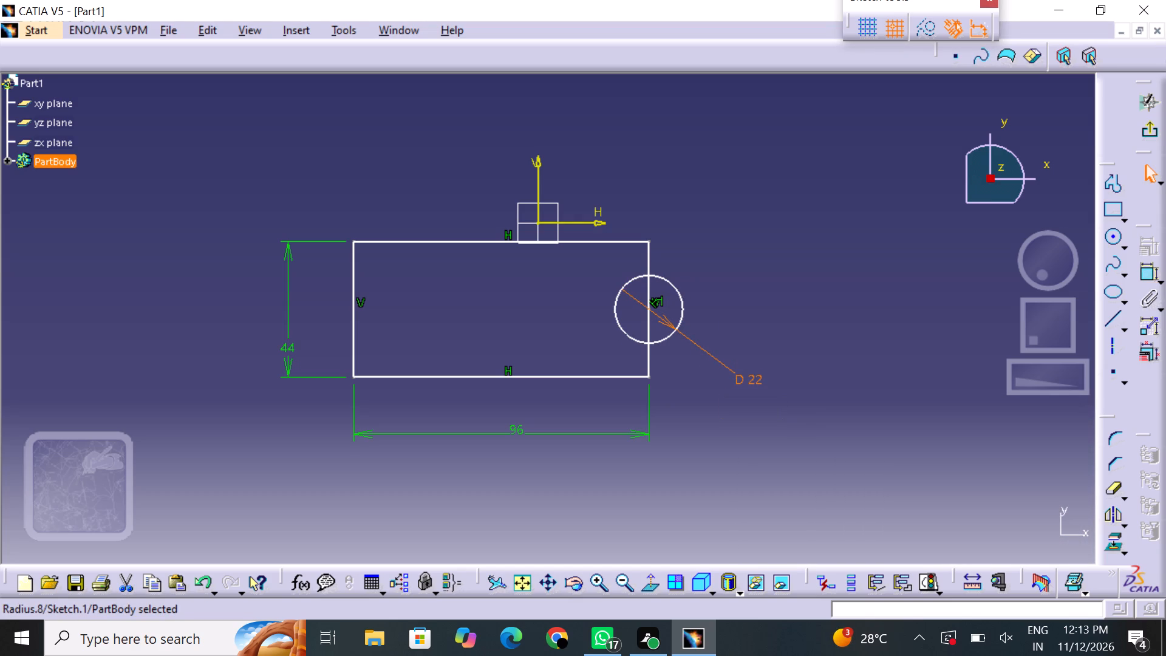
click(802, 422)
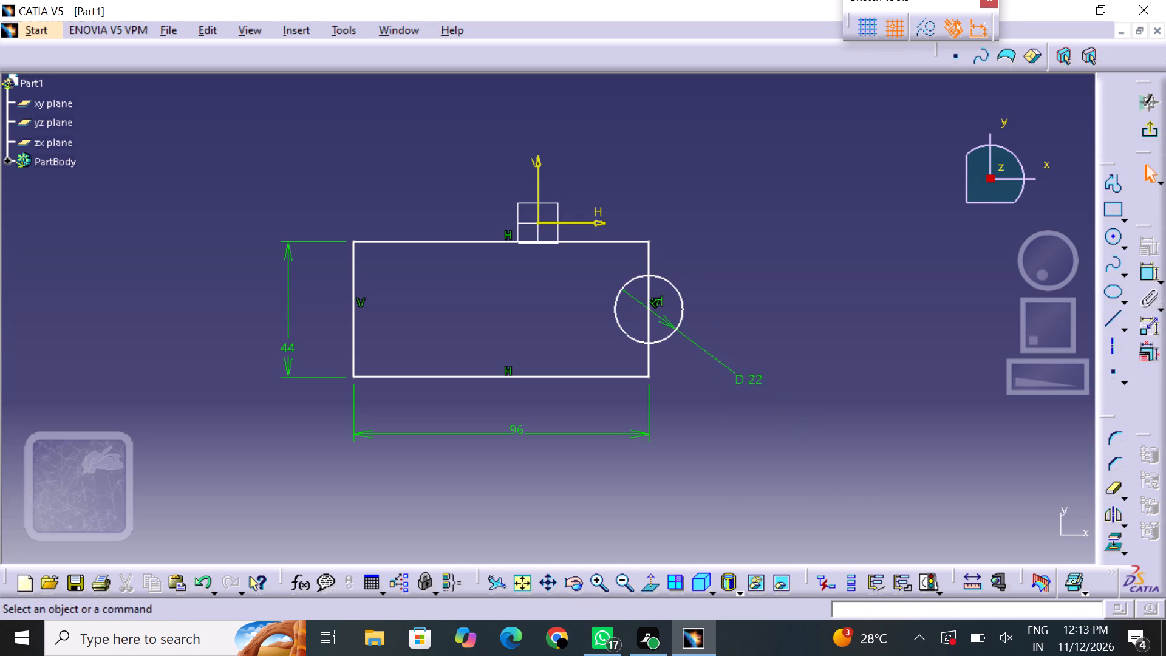
Change the circle's diameter dimension to a radius dimension and set the radius to 22 mm.
double_click(754, 384)
click(831, 491)
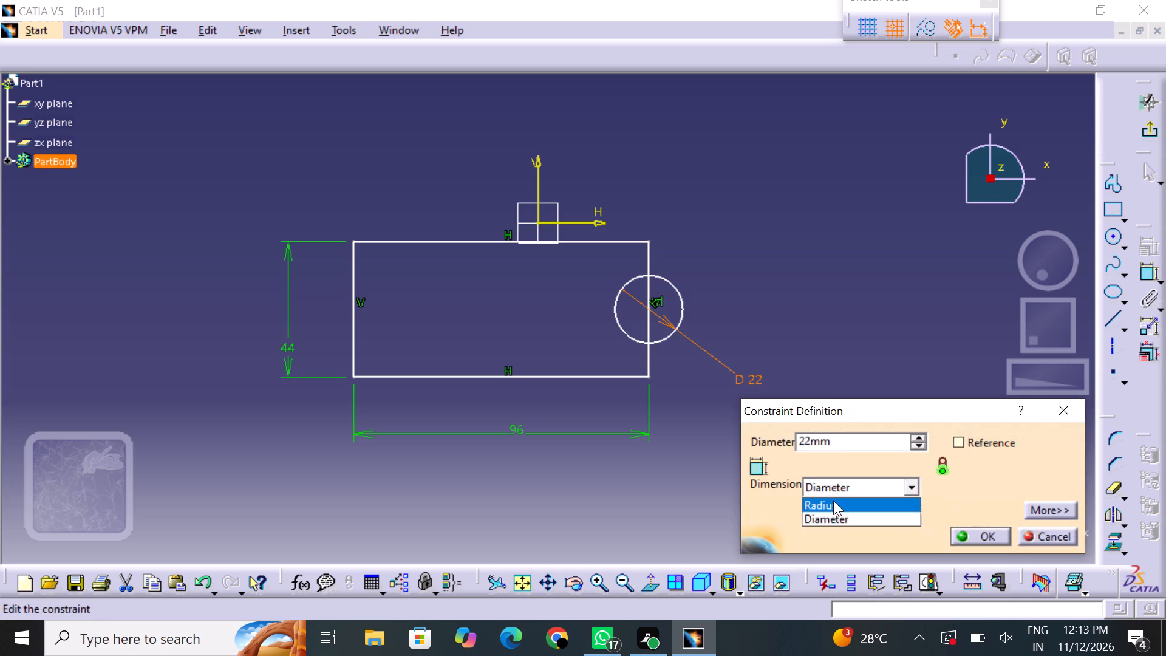
click(835, 501)
click(850, 441)
key(BackSpace)
key(BackSpace)
key(BackSpace)
key(BackSpace)
key(BackSpace)
key(BackSpace)
key(BackSpace)
key(BackSpace)
key(BackSpace)
key(BackSpace)
key(BackSpace)
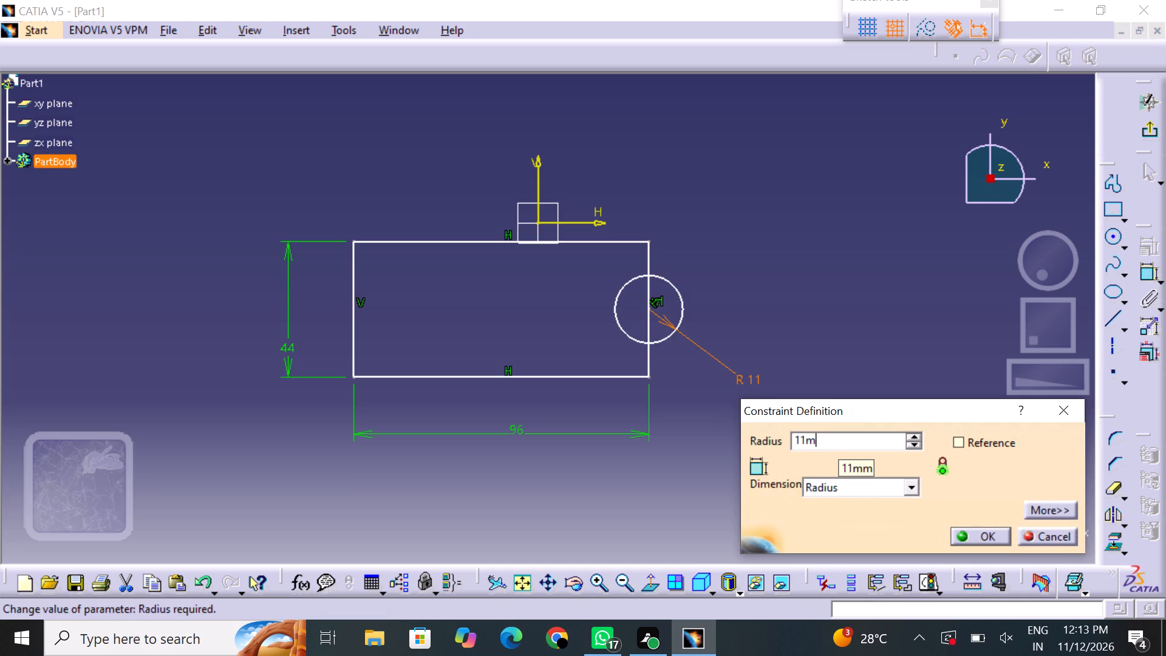
text(22)
key(Return)
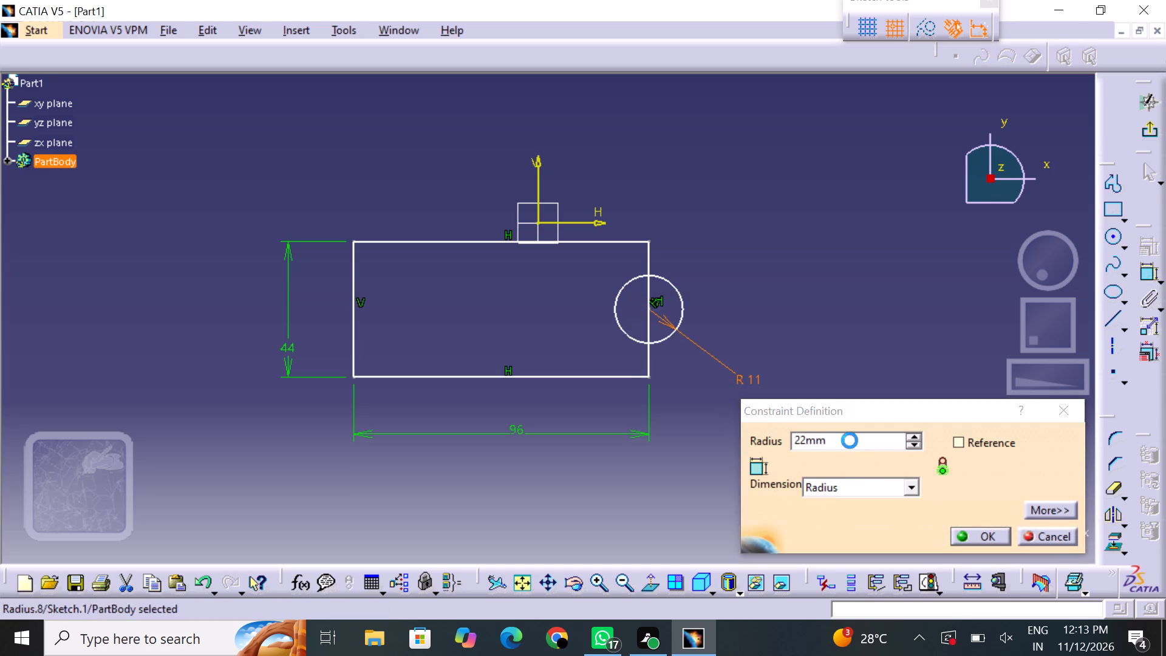
click(919, 445)
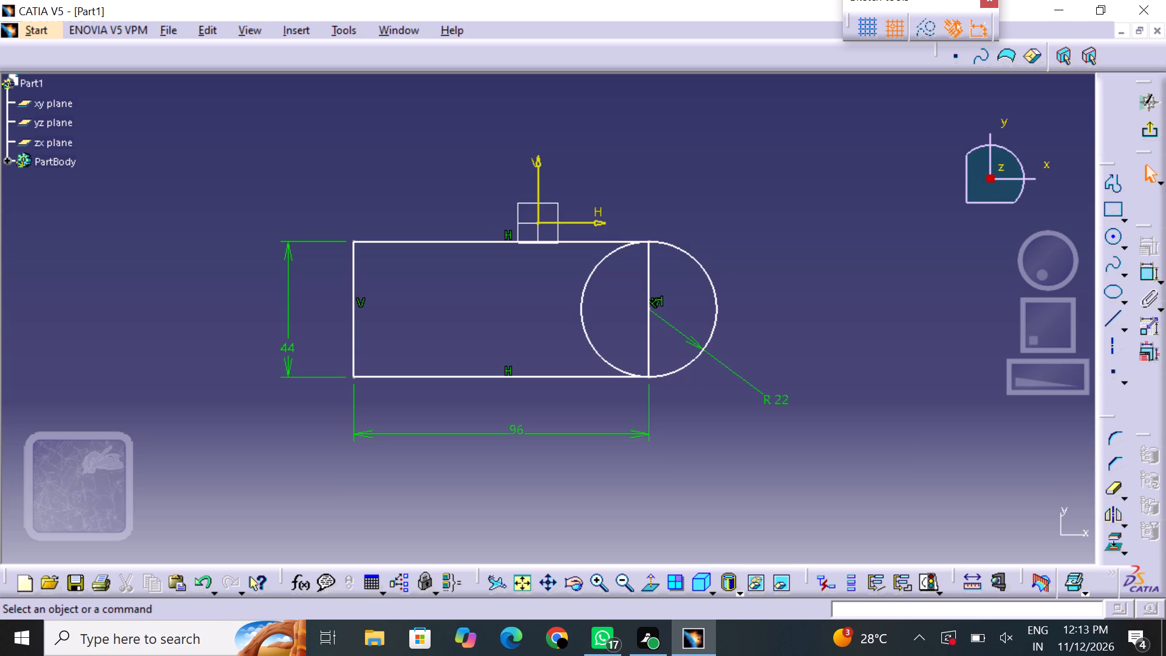
Sketch a smaller concentric circle about 14 mm in radius inside the 22 mm radius circle.
click(1108, 240)
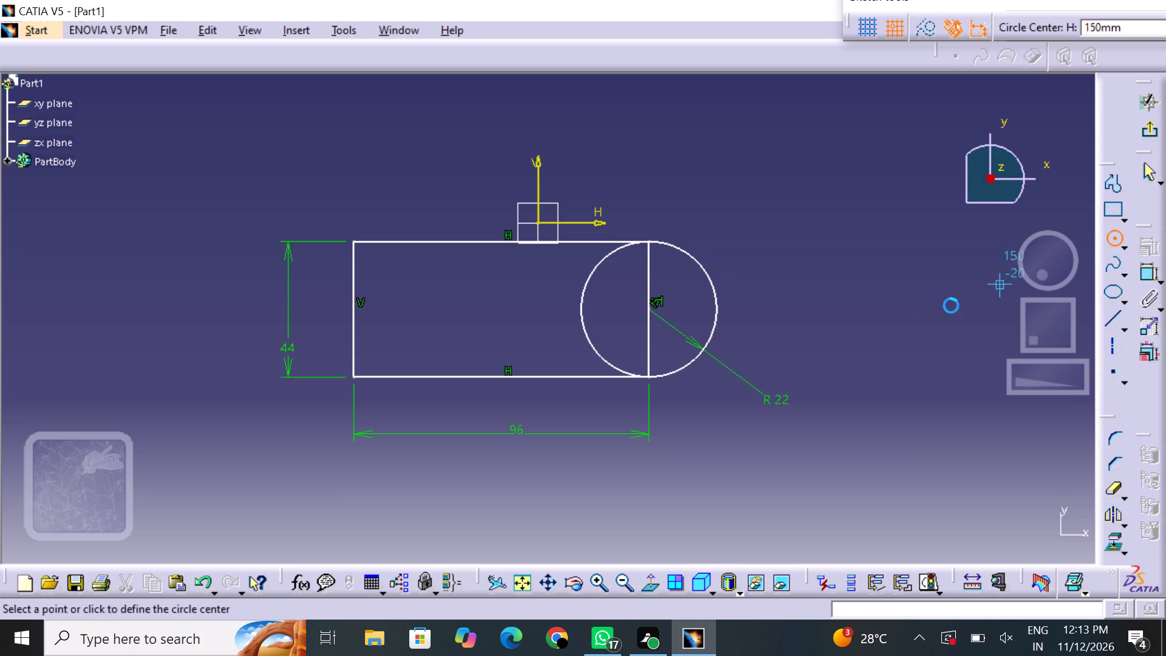
click(647, 314)
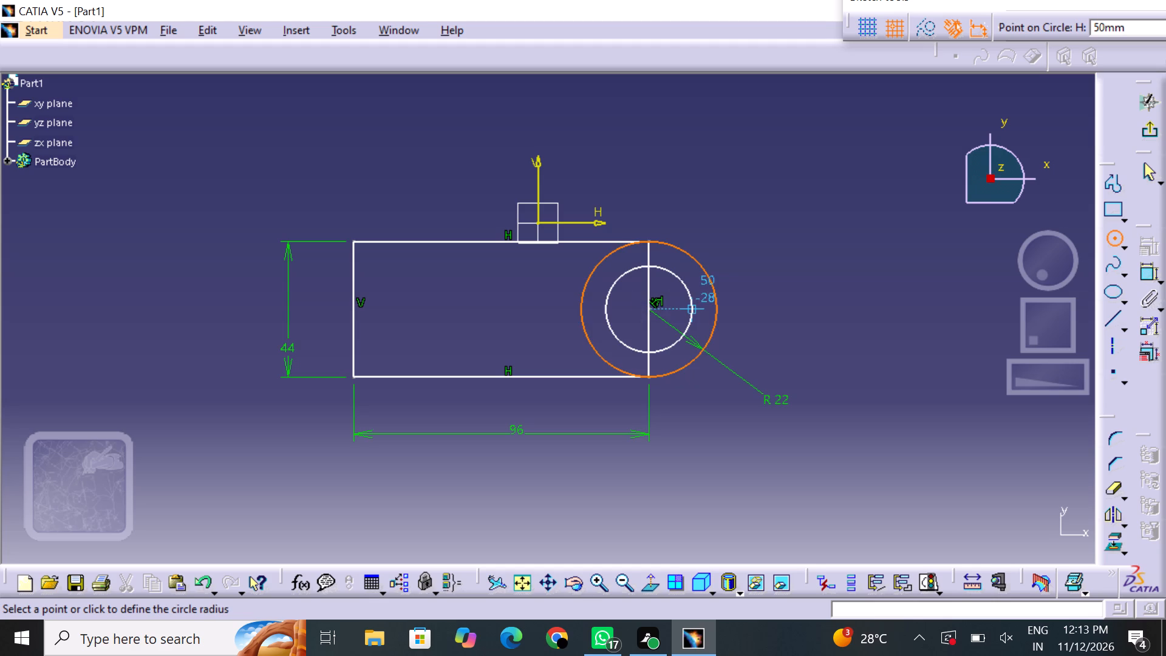
click(684, 313)
click(831, 309)
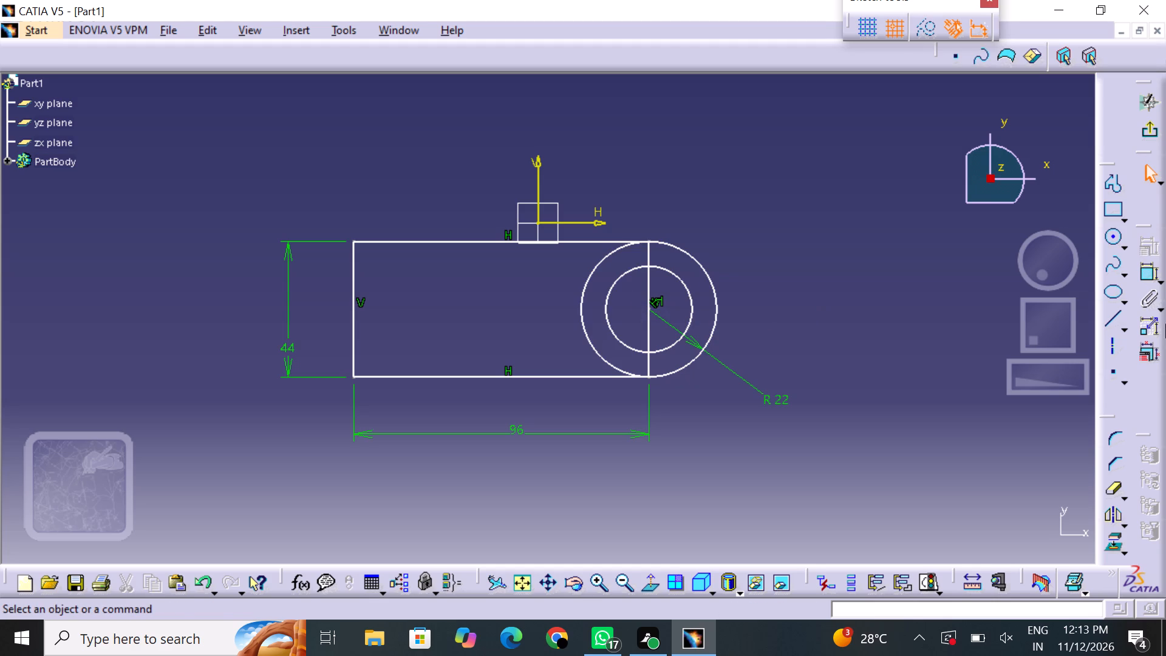
Dimension the inner concentric circle and set its radius to 8 mm.
click(1151, 282)
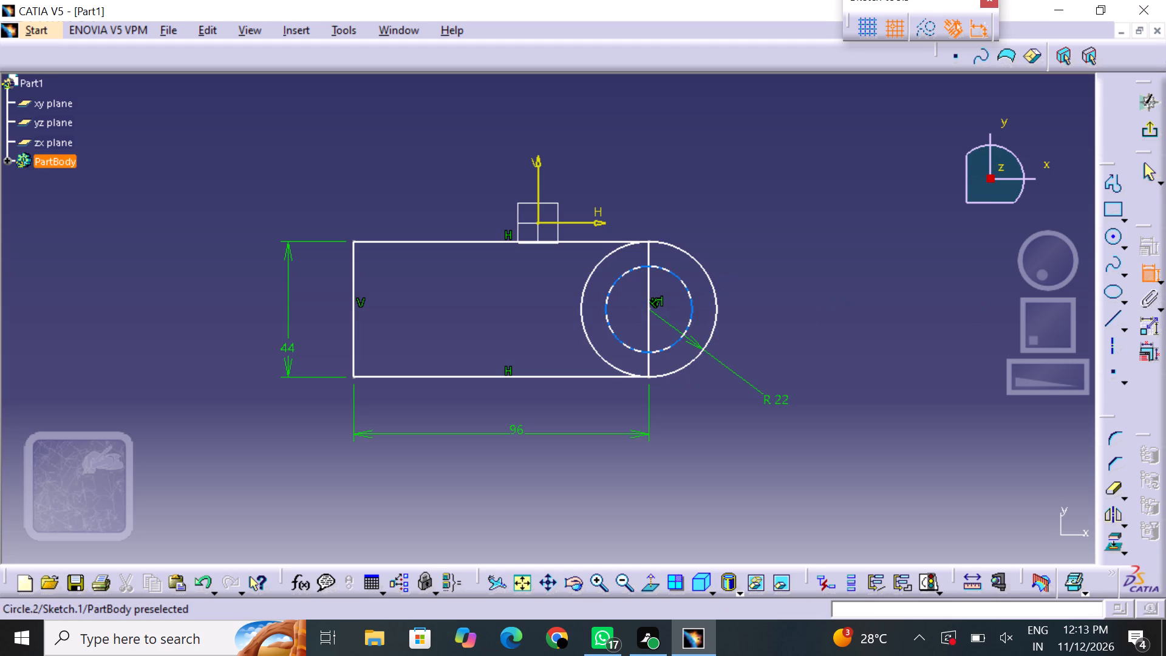
click(691, 299)
click(782, 285)
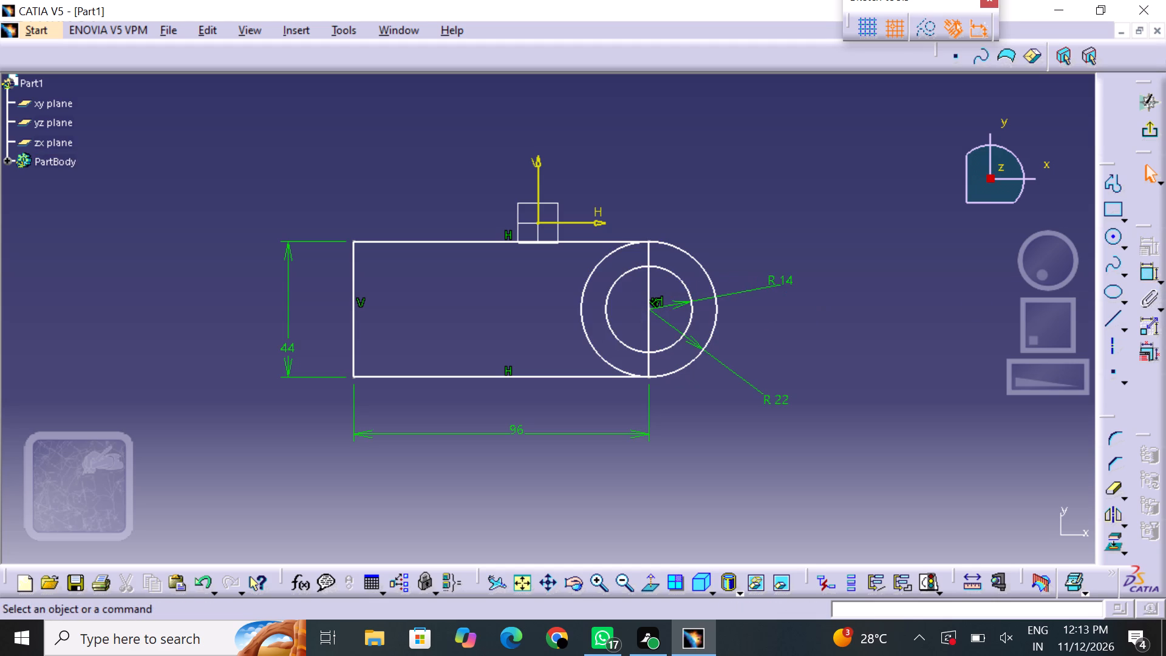
double_click(783, 282)
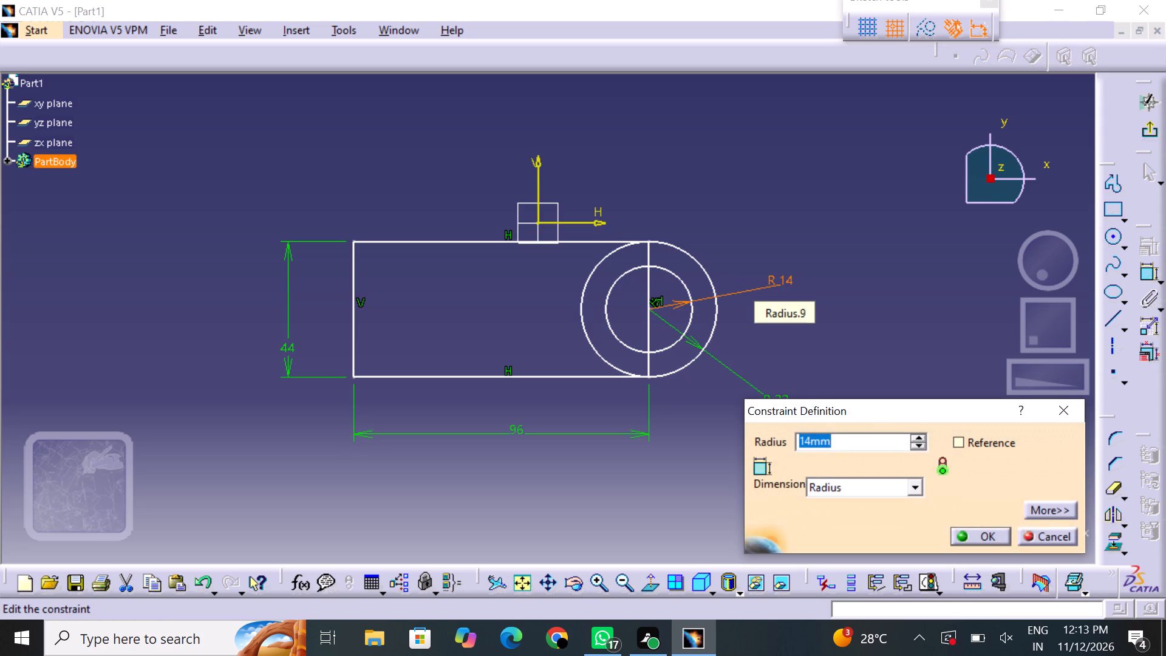
key(BackSpace)
key(8)
key(Return)
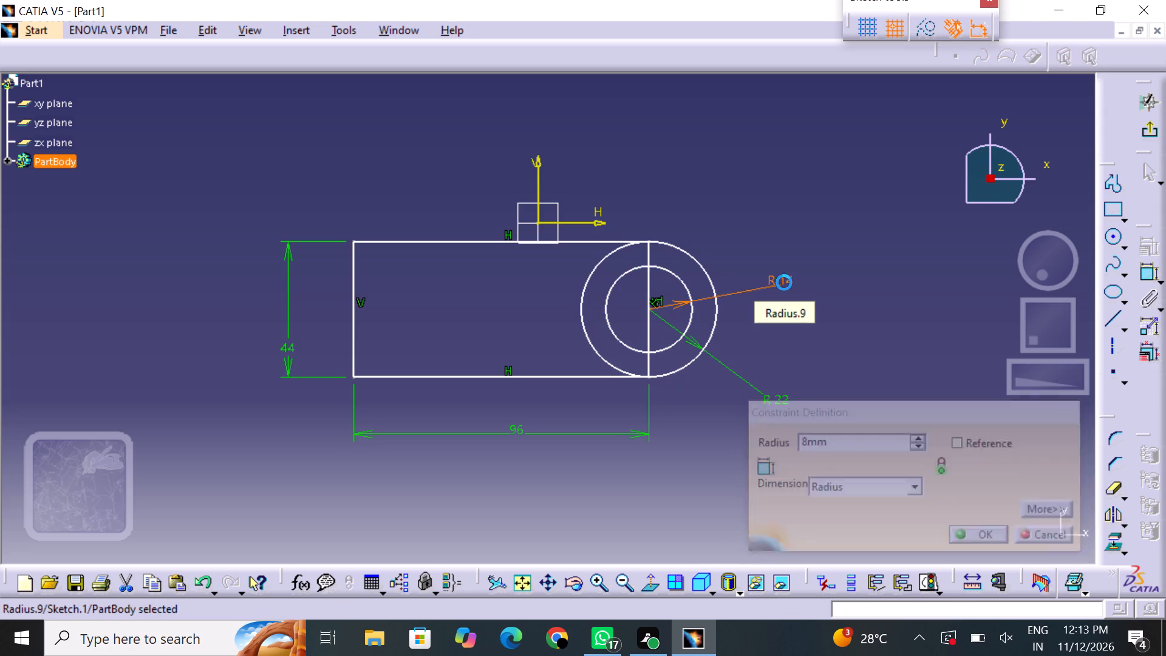
click(786, 296)
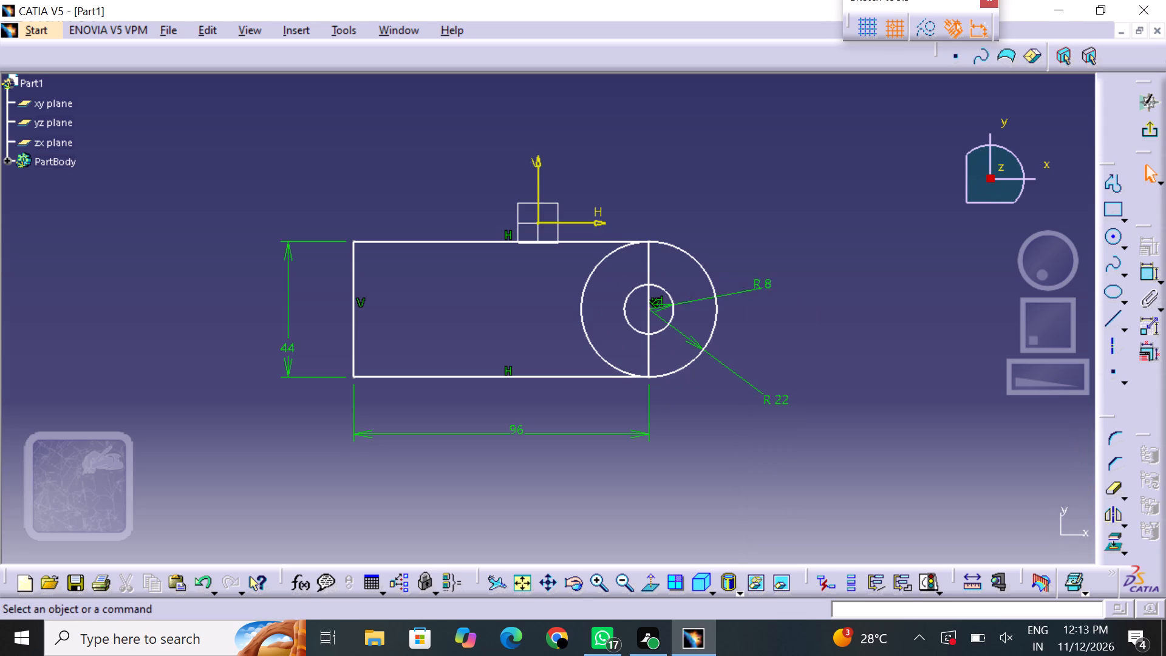
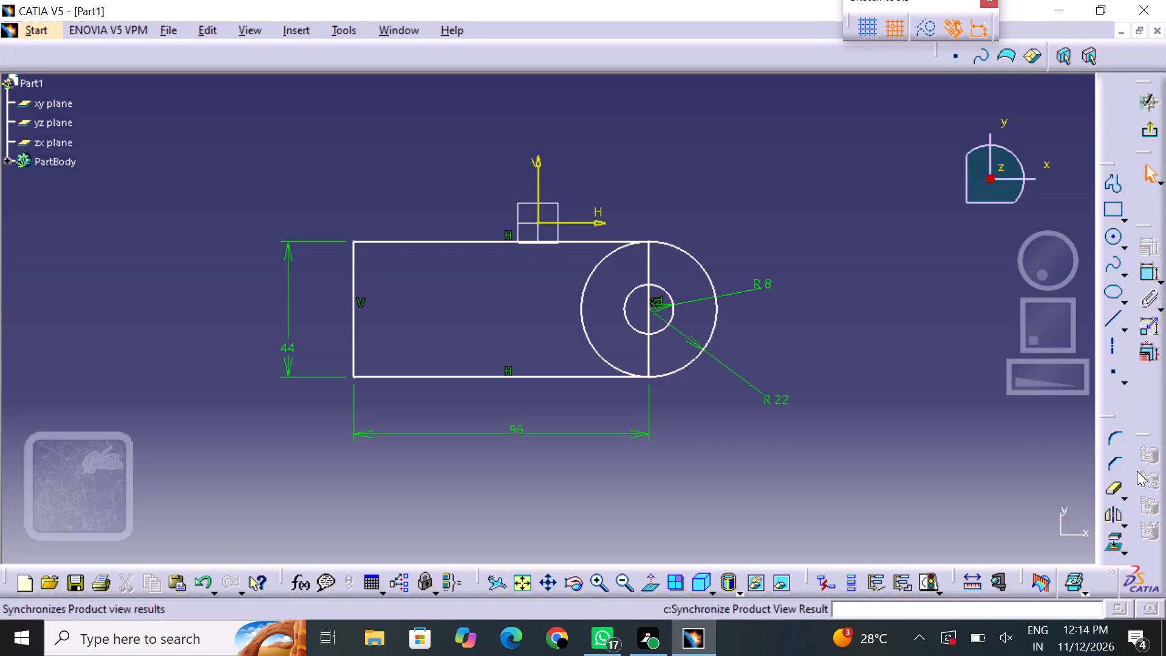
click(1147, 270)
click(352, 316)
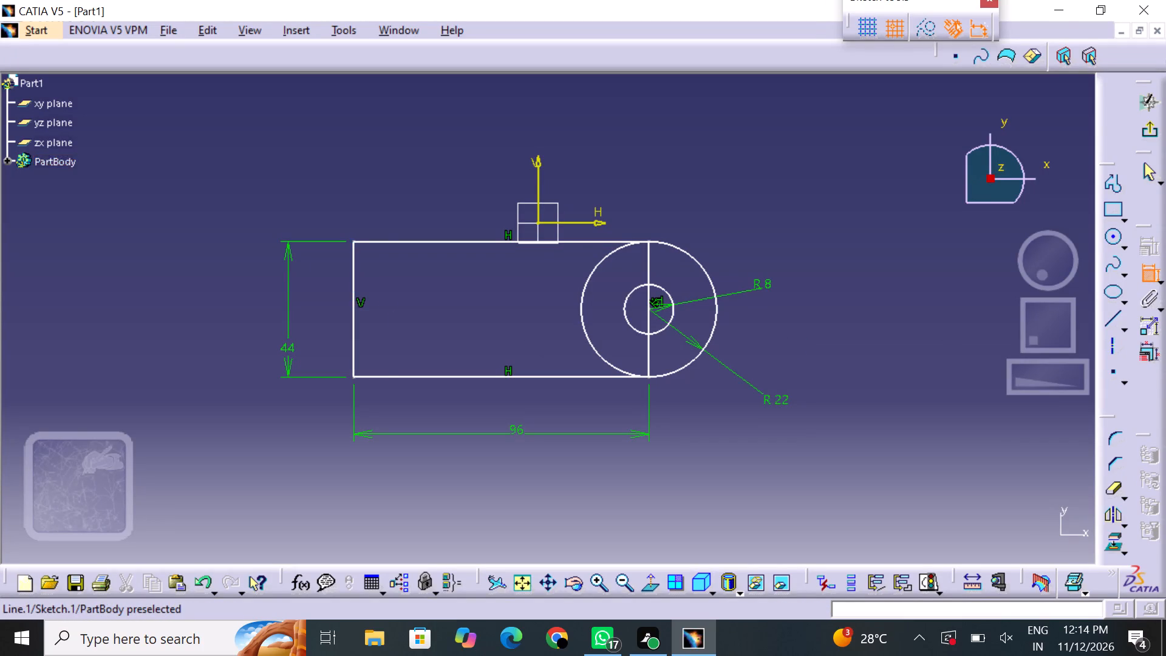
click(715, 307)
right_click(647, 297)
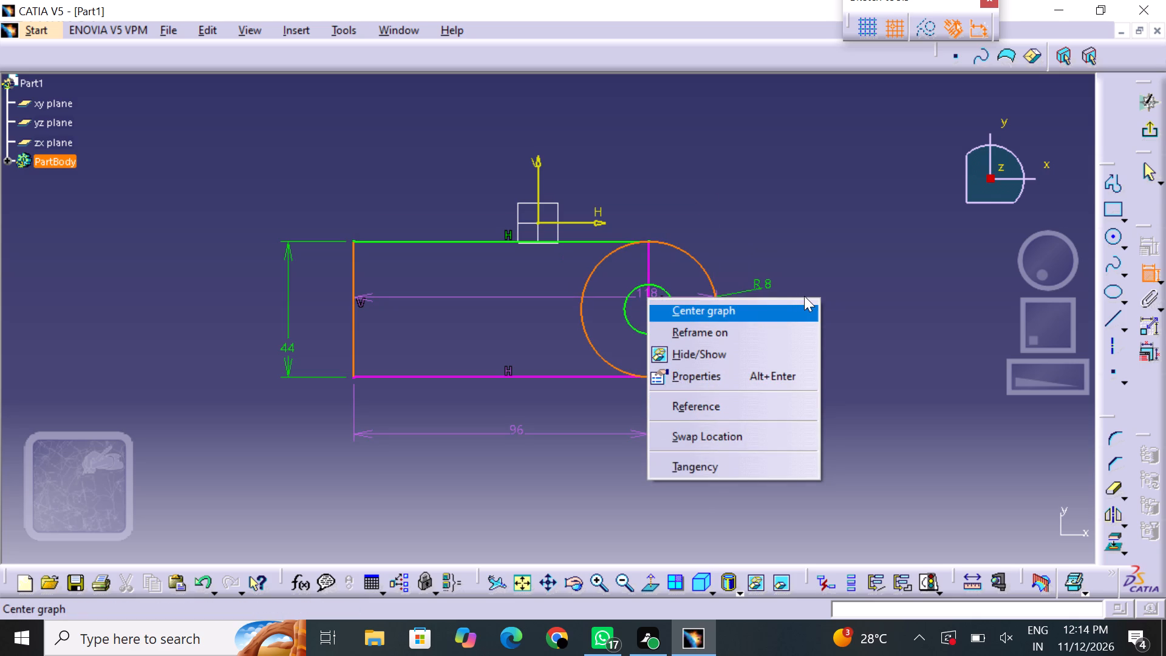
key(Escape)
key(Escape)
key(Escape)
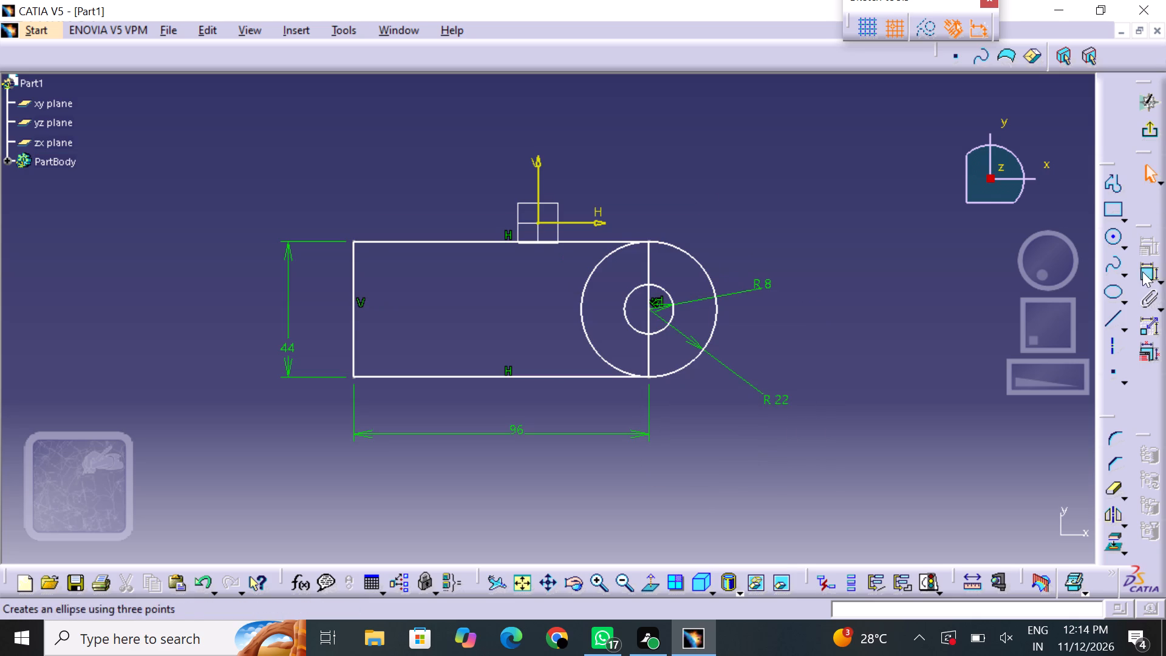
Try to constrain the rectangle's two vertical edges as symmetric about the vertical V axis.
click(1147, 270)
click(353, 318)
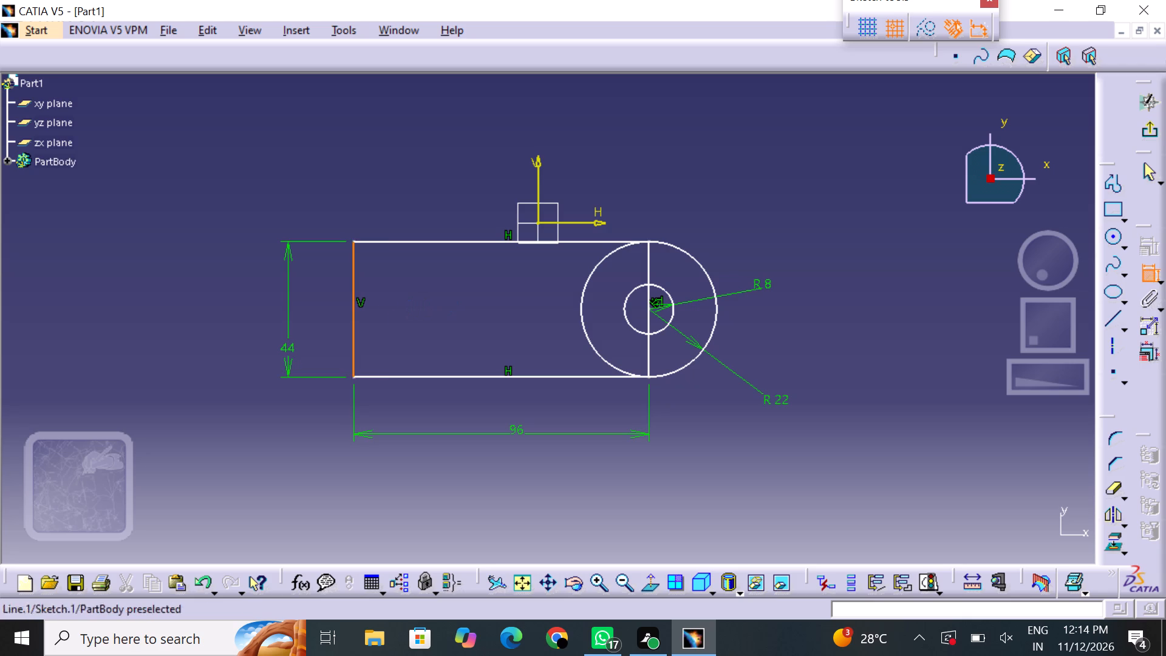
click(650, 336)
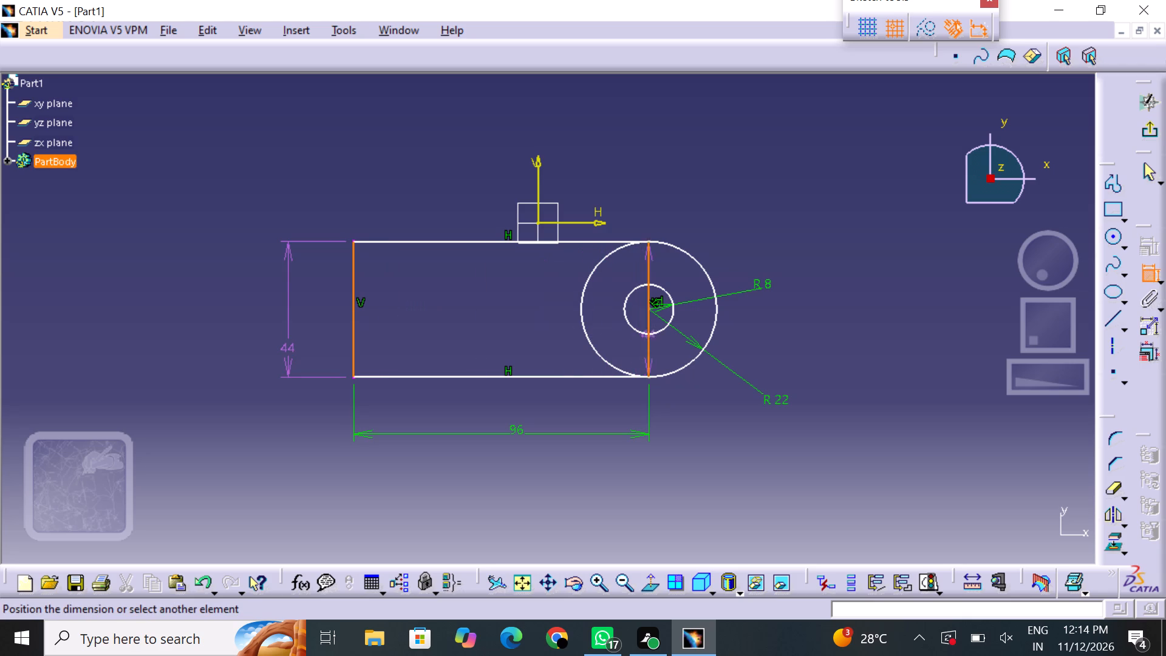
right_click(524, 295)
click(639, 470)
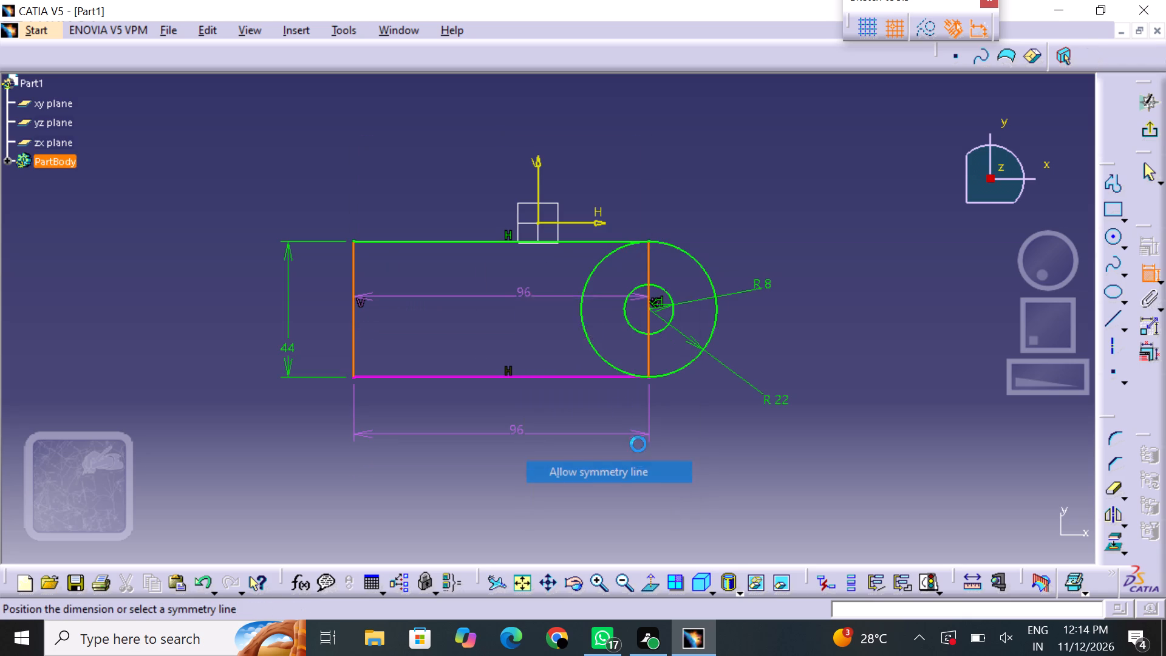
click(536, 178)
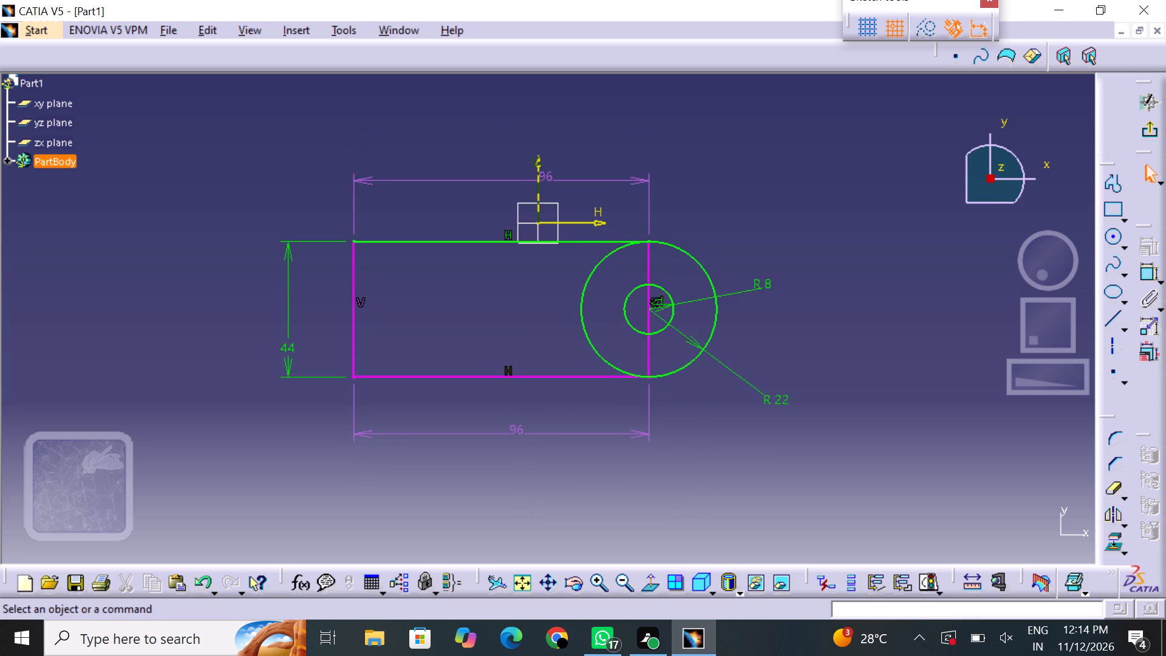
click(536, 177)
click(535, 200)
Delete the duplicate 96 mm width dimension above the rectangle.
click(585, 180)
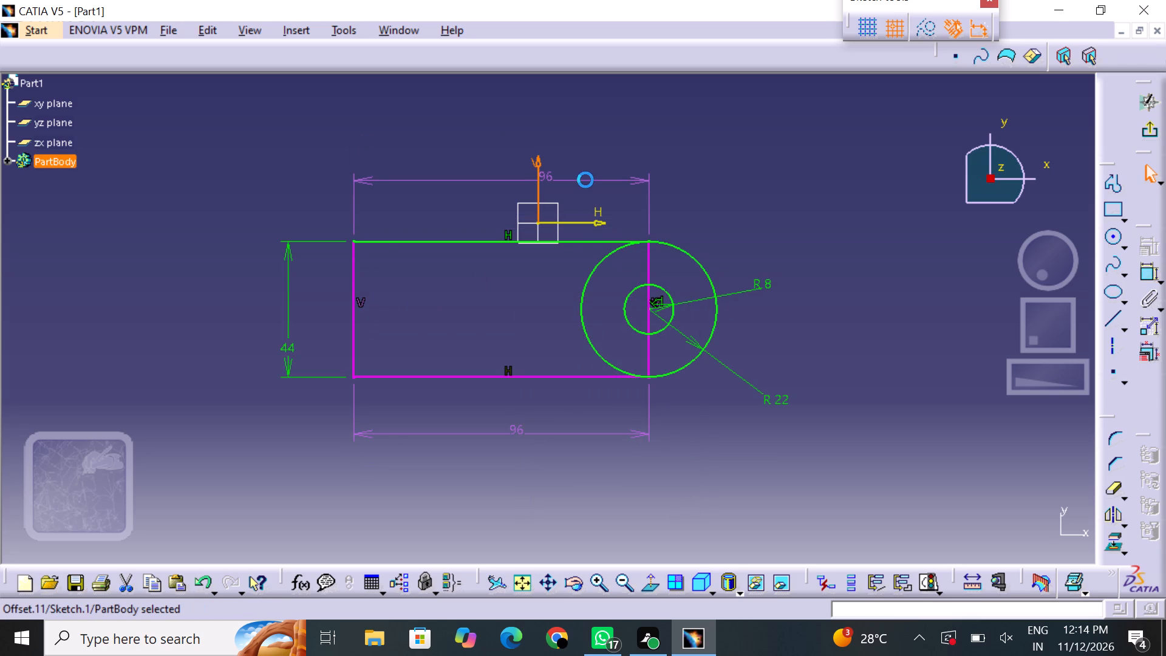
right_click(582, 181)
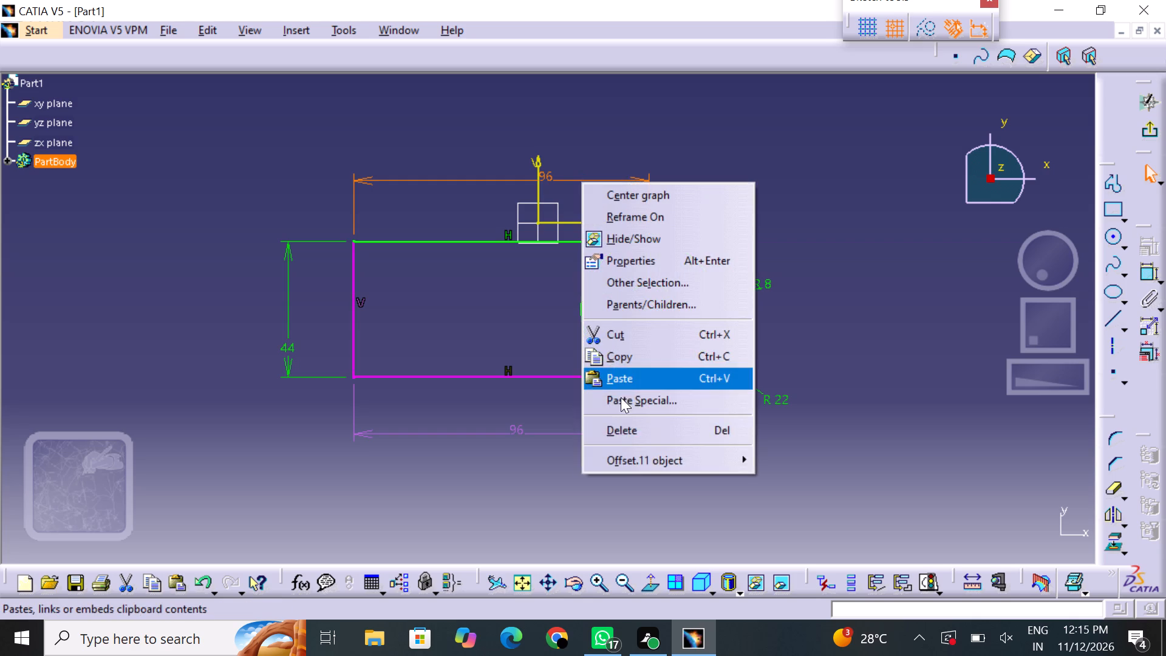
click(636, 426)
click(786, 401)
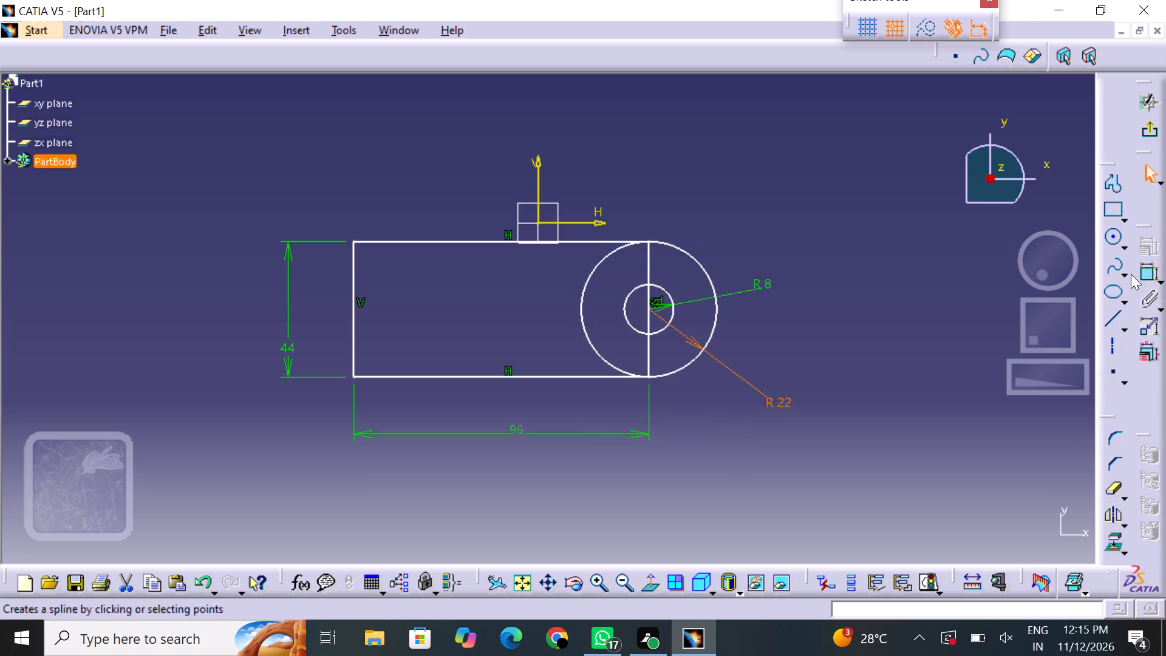
Constrain the rectangle's upper and lower horizontal edges as symmetric about the H axis.
click(1148, 268)
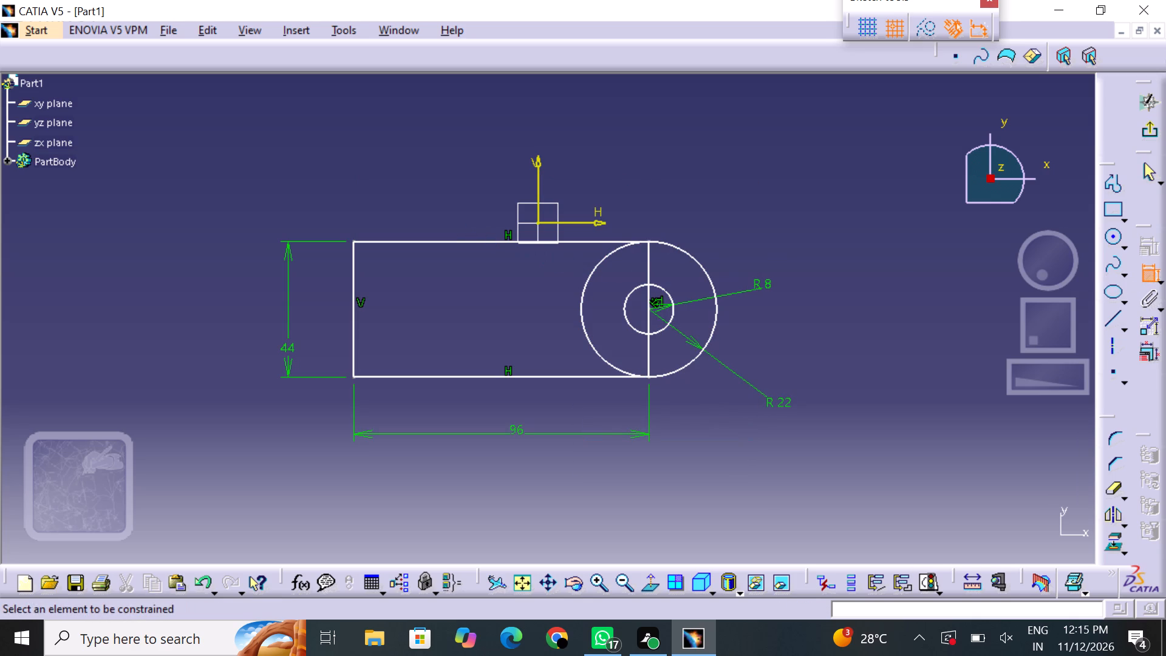
click(476, 240)
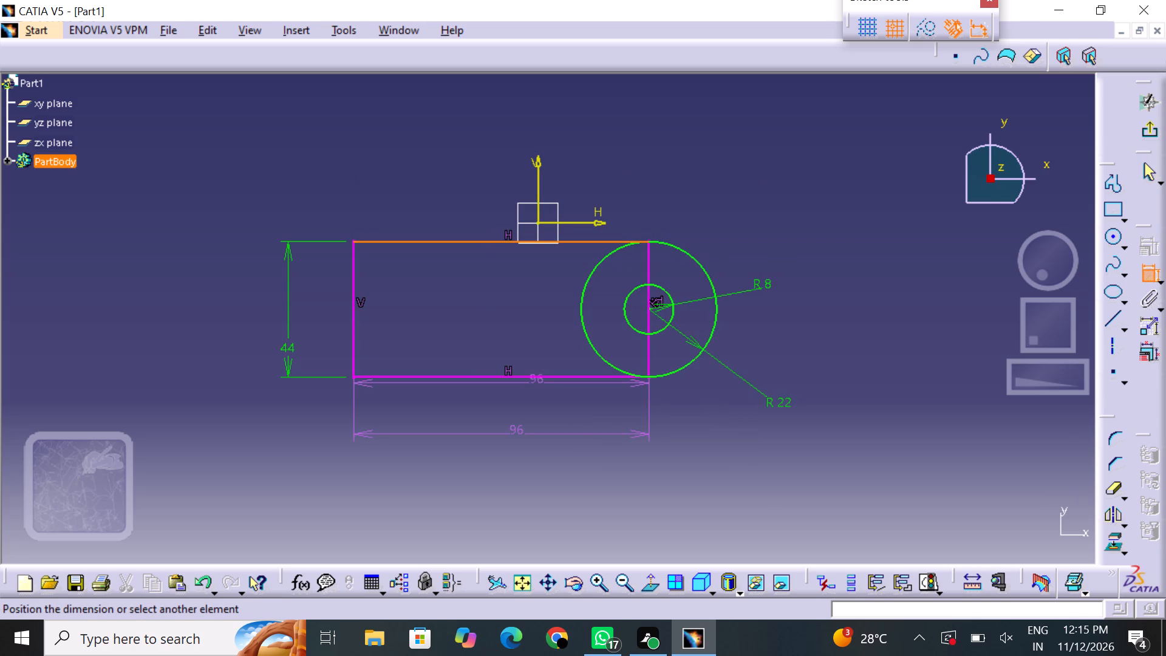
click(571, 375)
right_click(552, 318)
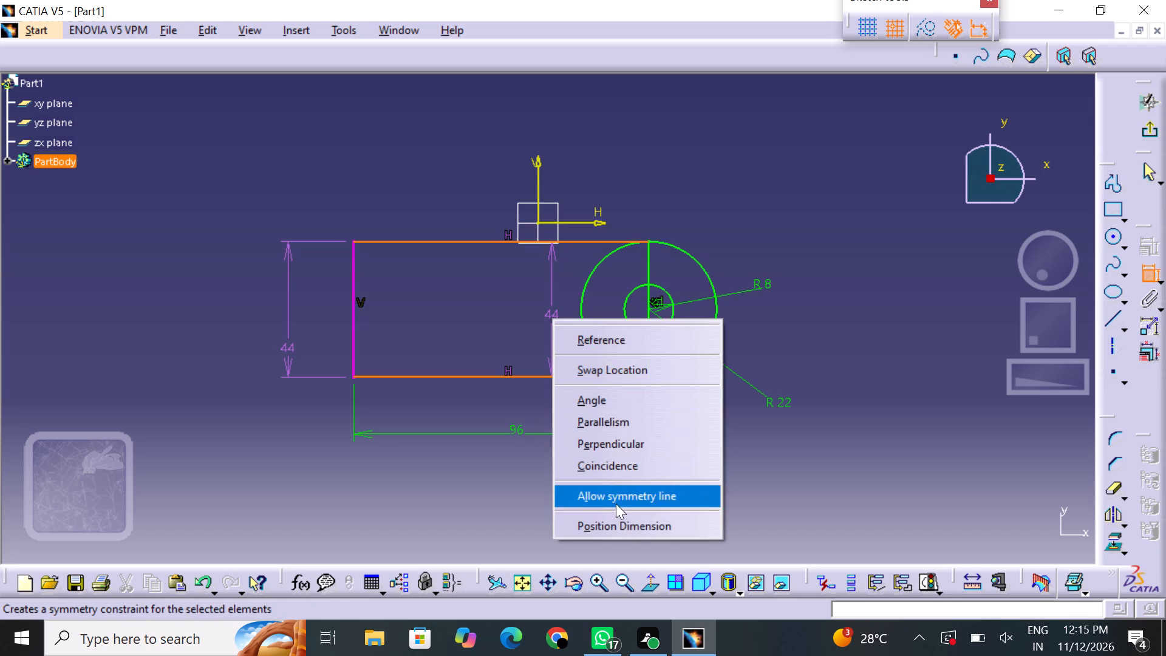
click(622, 500)
click(596, 225)
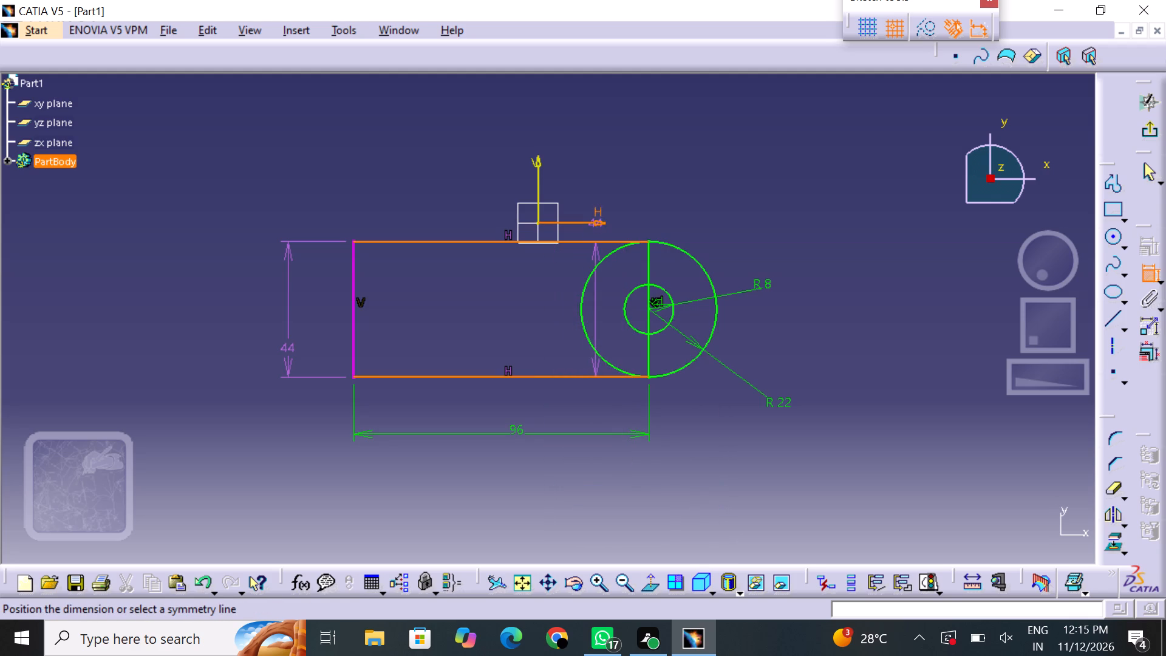
Constrain the rectangle's two vertical edges as symmetric about the V axis.
middle_drag(710, 369, 721, 412)
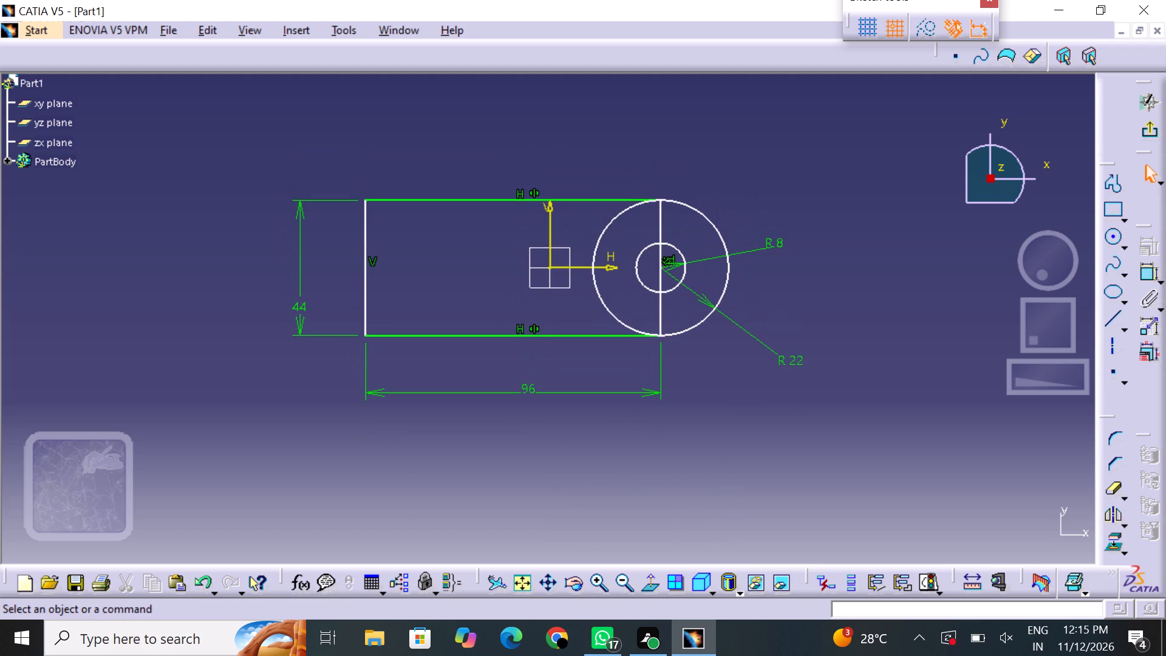
click(1145, 278)
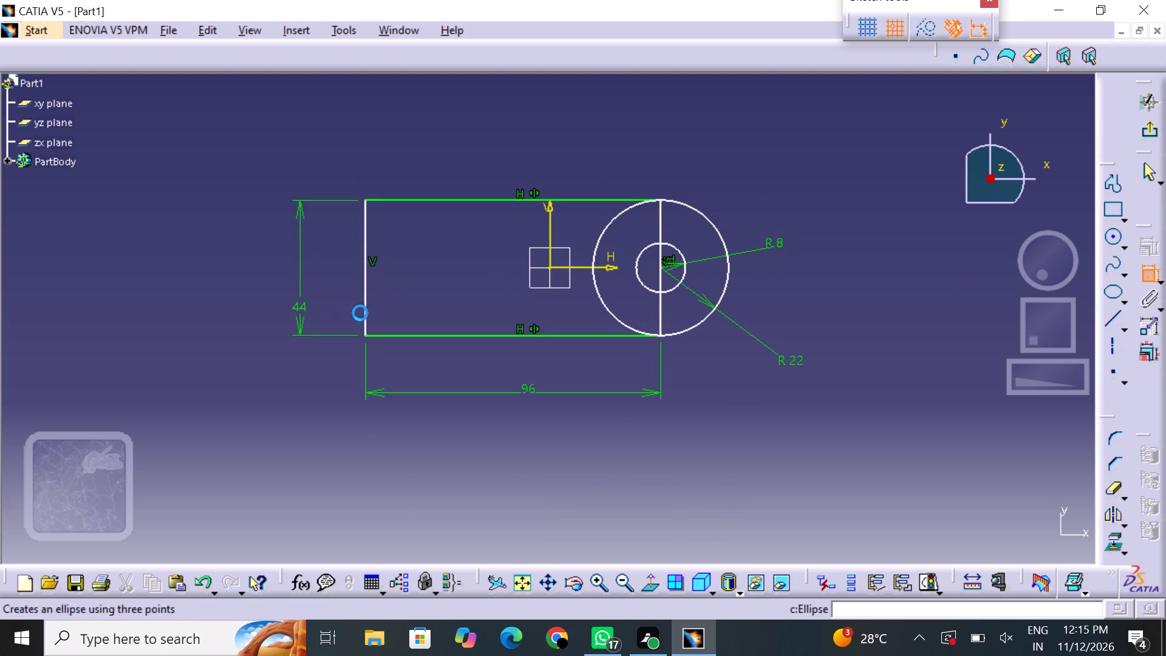
click(369, 297)
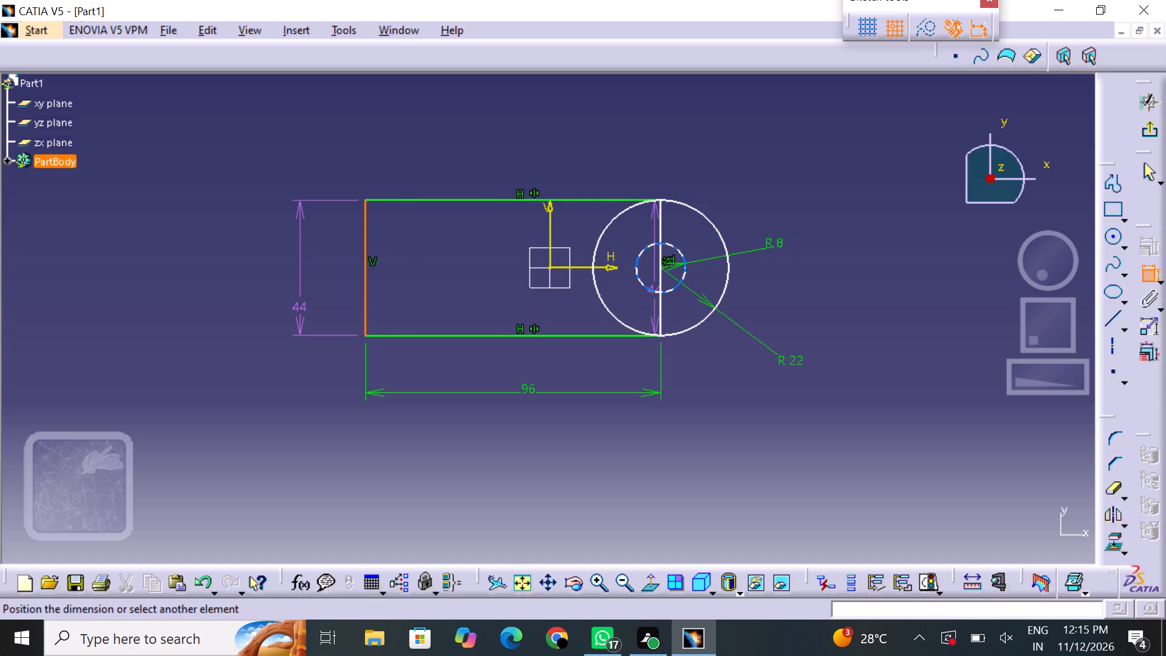
click(658, 299)
right_click(596, 302)
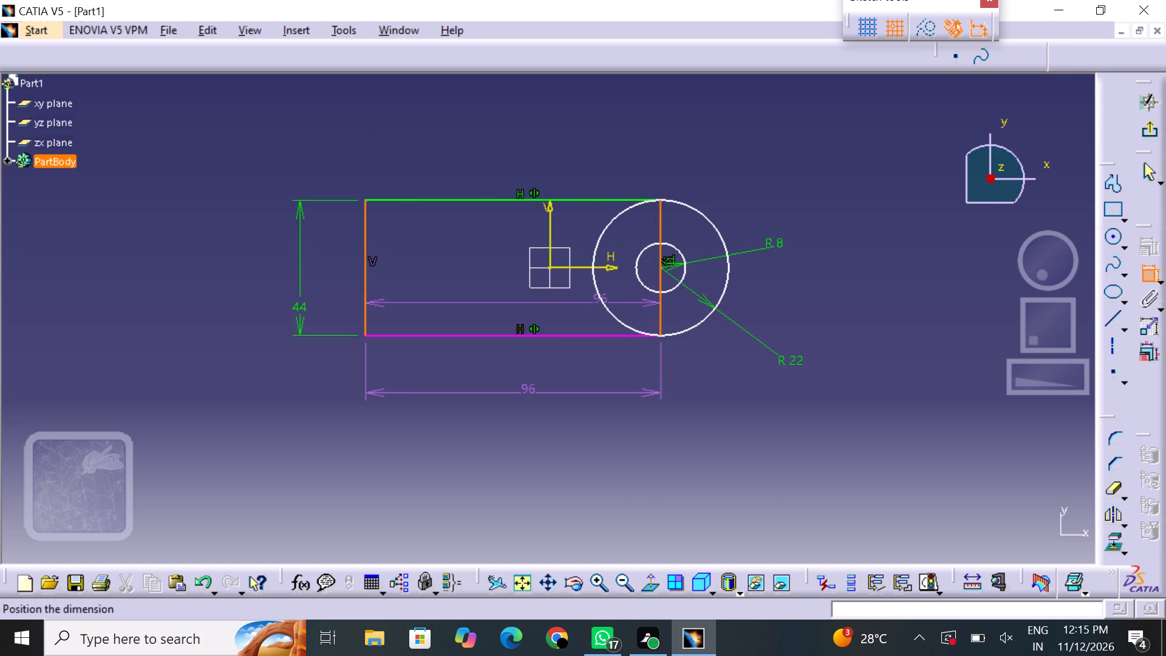
click(670, 474)
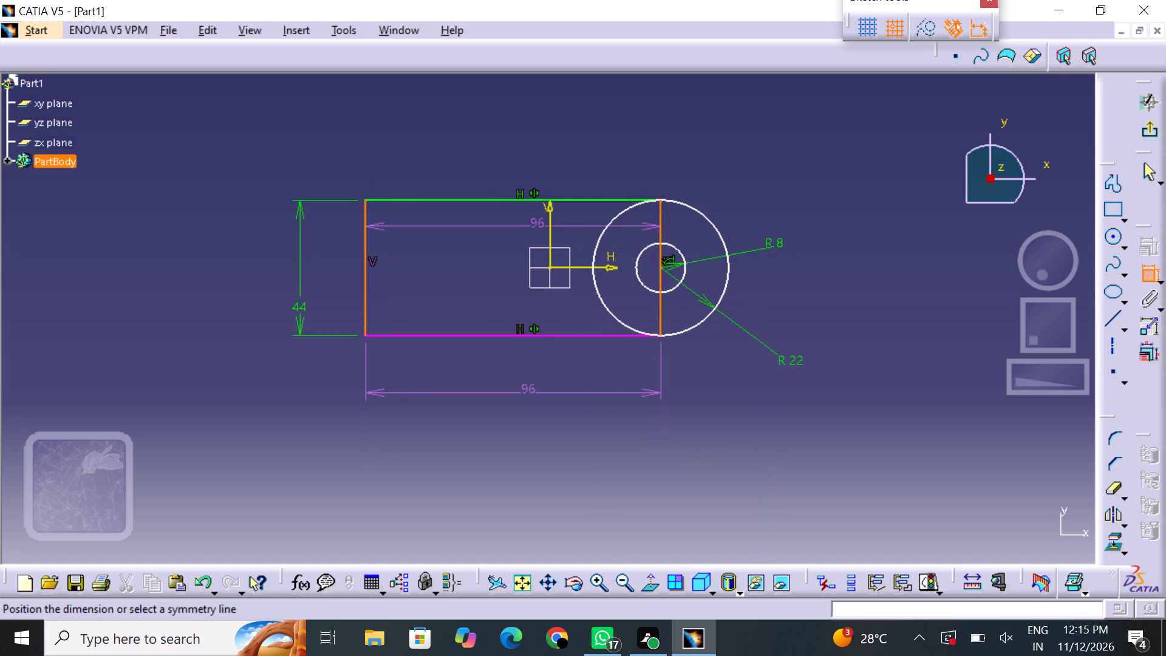
click(550, 217)
click(628, 418)
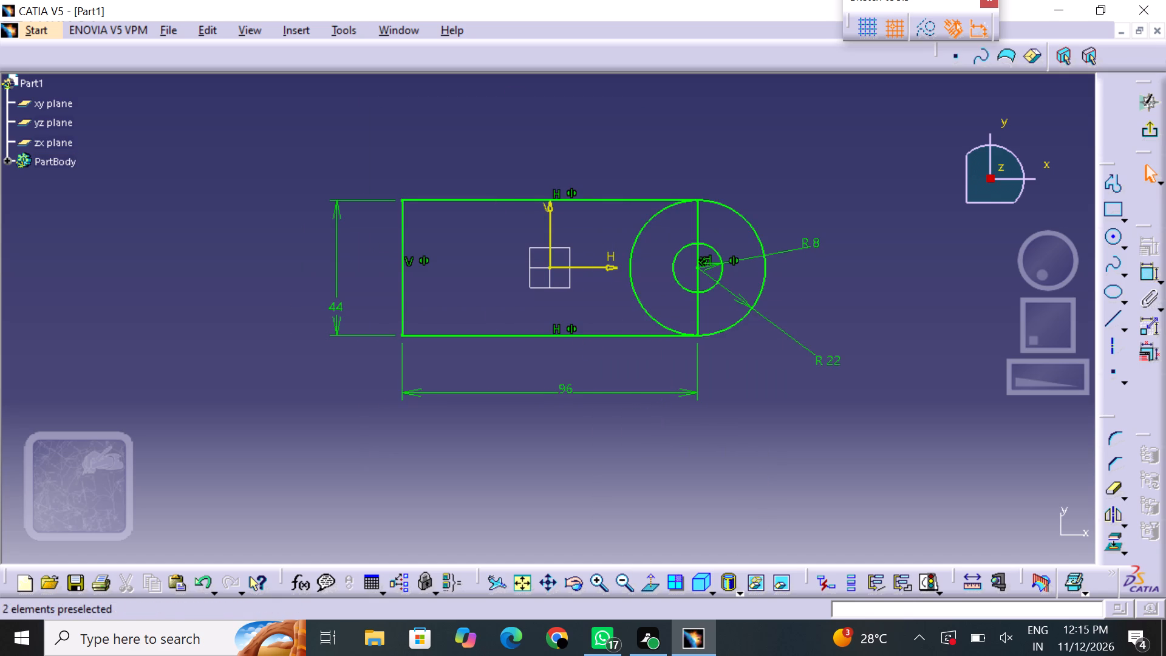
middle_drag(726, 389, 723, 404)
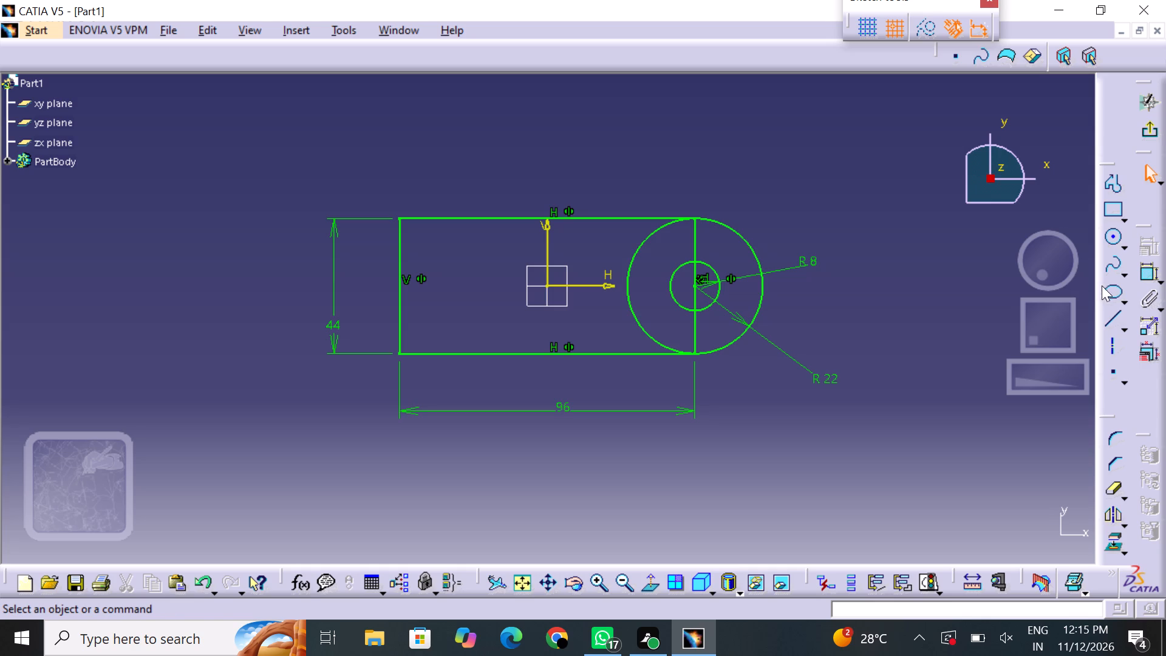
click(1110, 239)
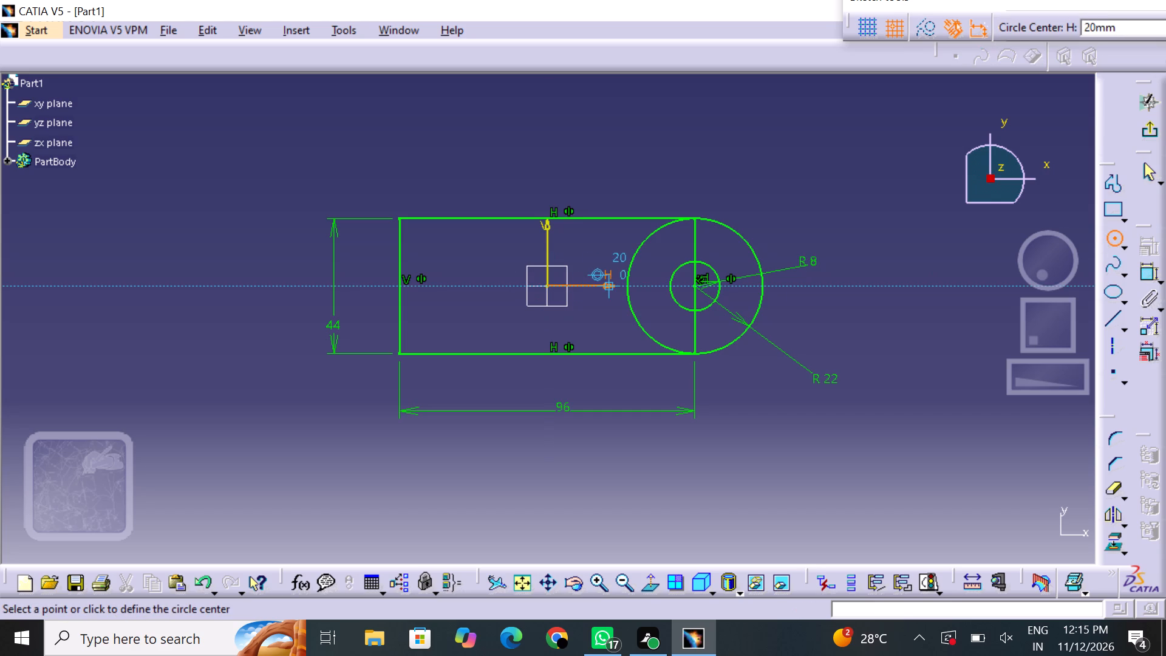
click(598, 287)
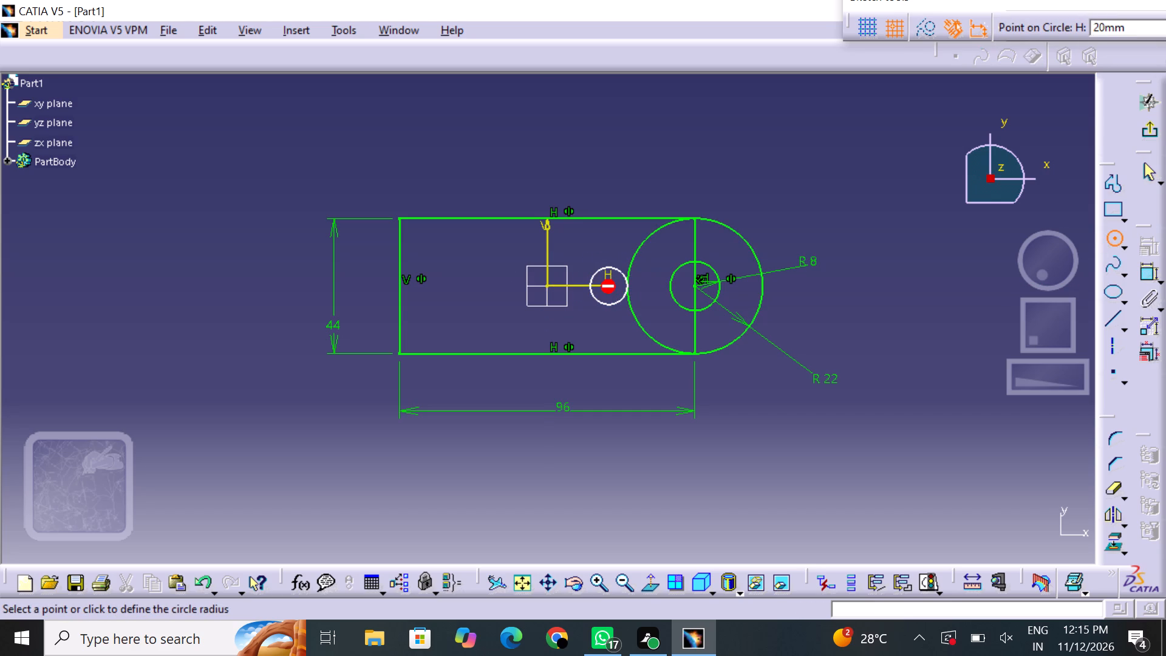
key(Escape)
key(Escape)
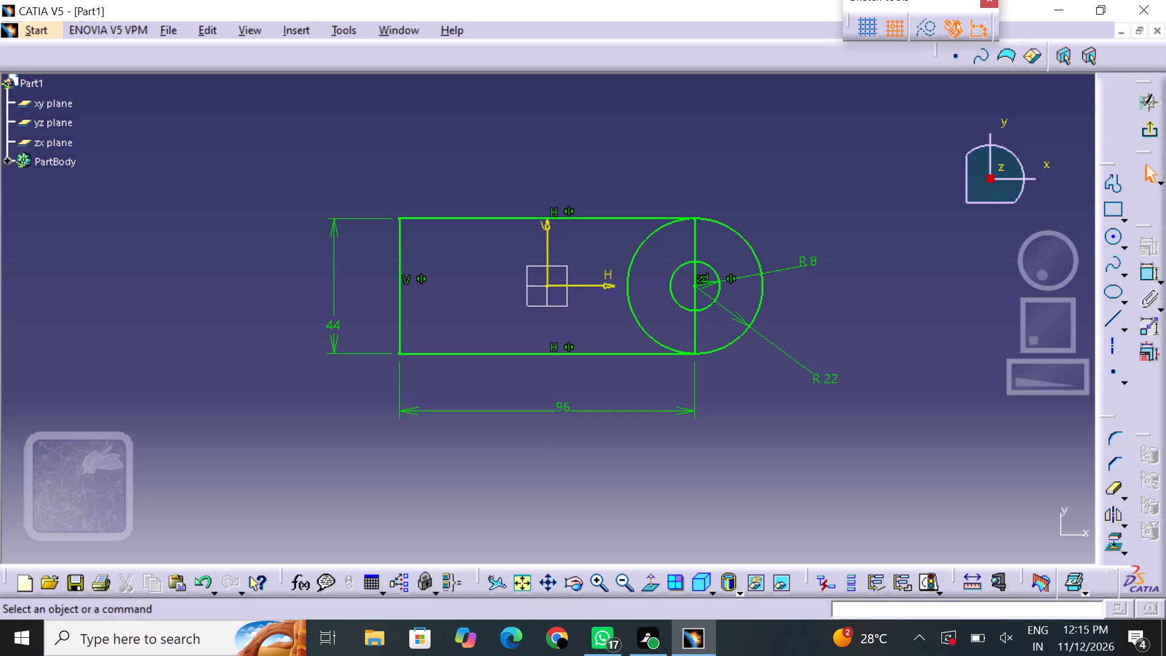
Sketch a circle about 6 mm in radius, centred at H 26 mm where the R22 circle crosses the H axis.
click(1109, 234)
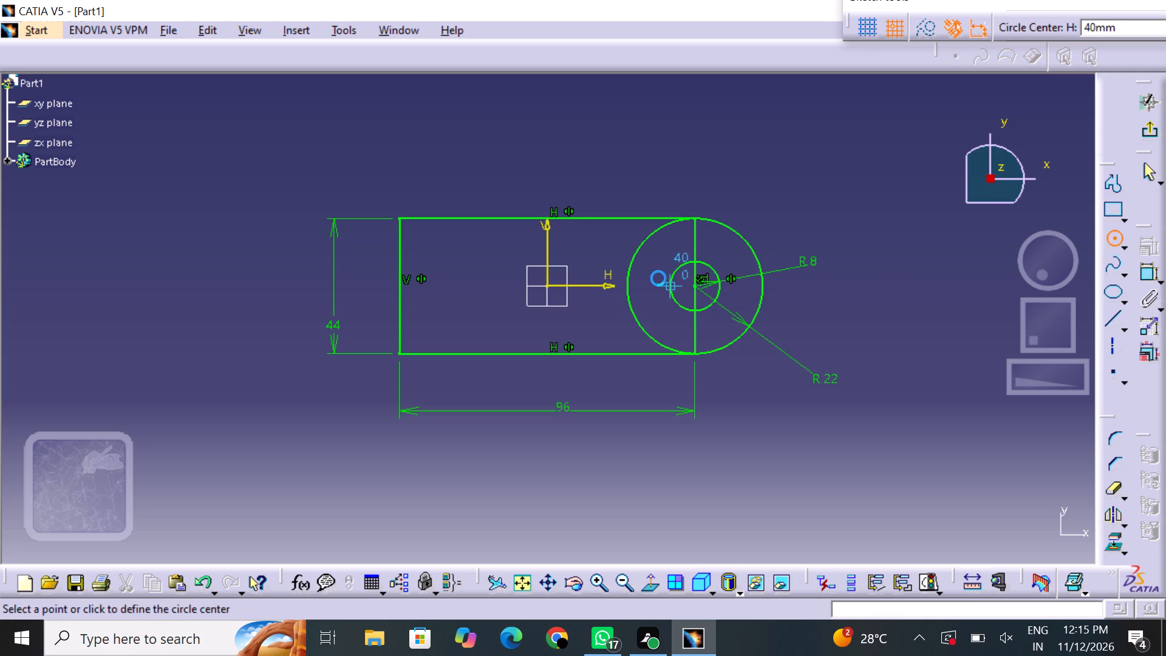
click(626, 288)
click(618, 295)
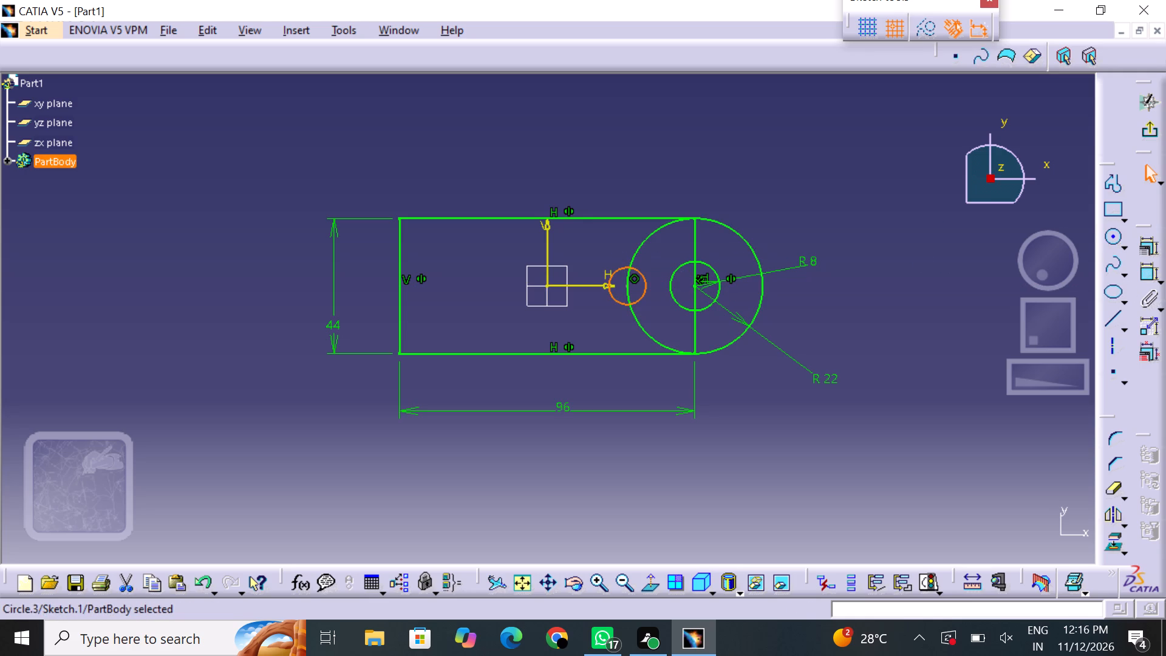
click(800, 431)
Dimension the new circle centred on the H axis and set its radius to 8 mm.
click(1145, 283)
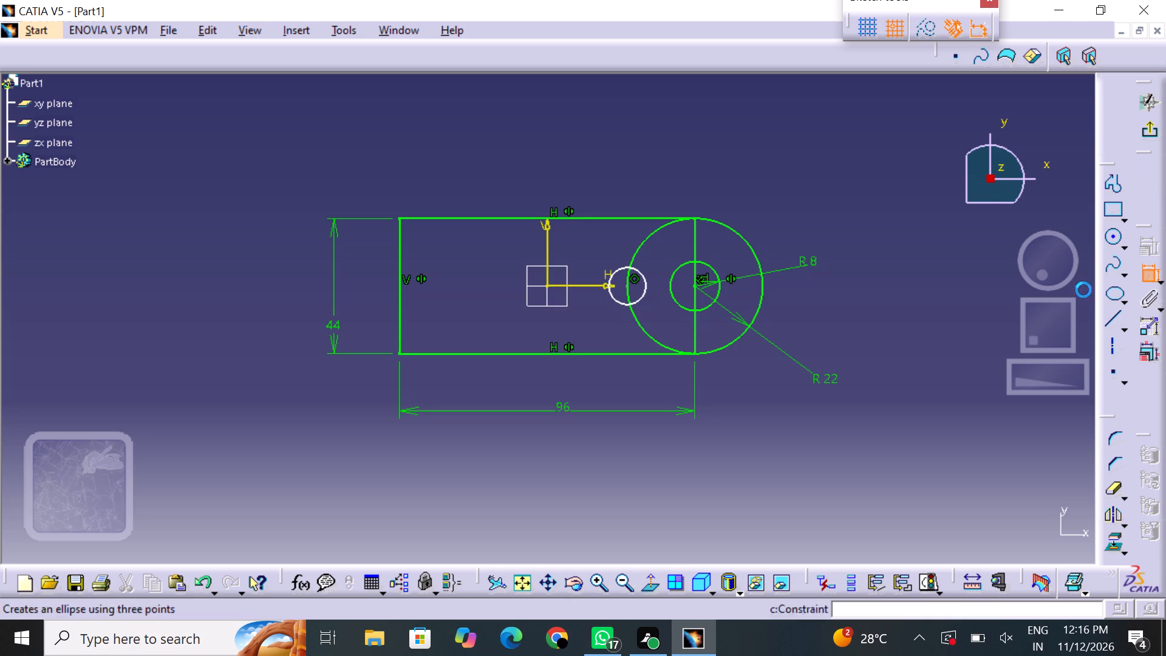
click(623, 302)
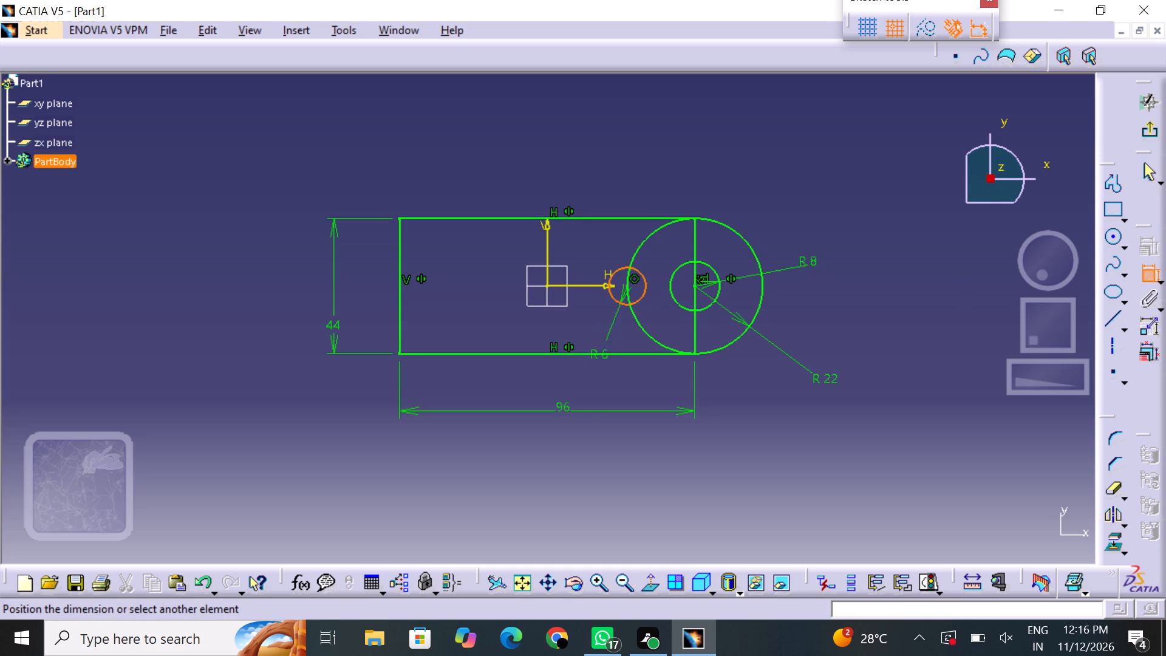
click(581, 453)
double_click(580, 446)
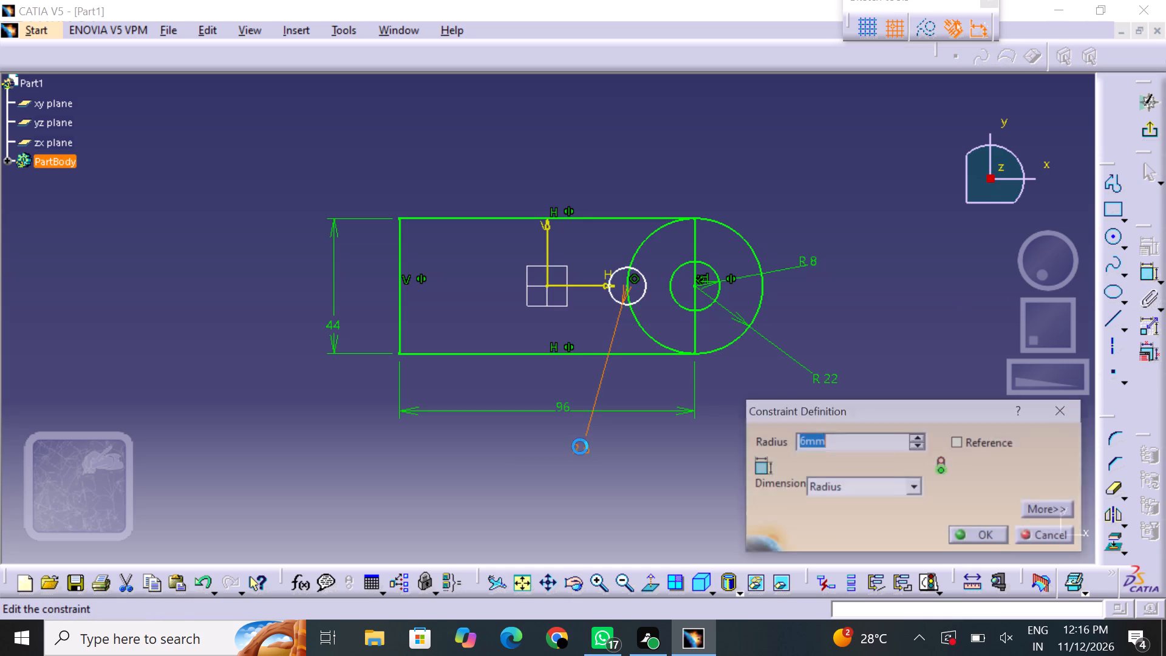
key(BackSpace)
key(8)
key(Return)
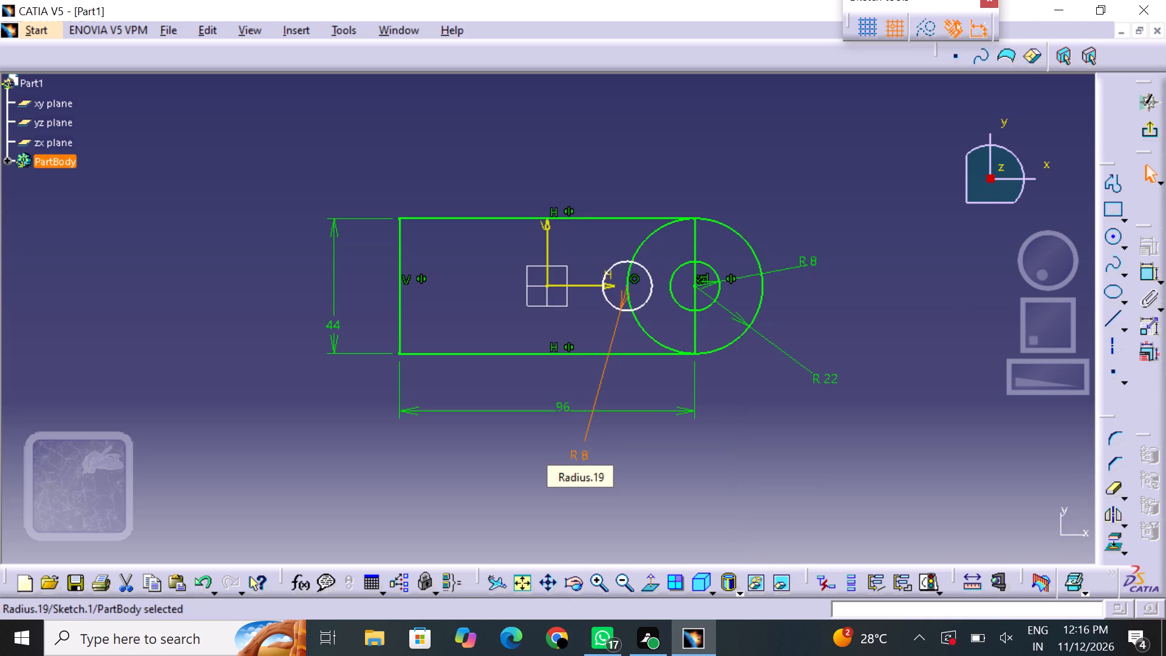
click(860, 414)
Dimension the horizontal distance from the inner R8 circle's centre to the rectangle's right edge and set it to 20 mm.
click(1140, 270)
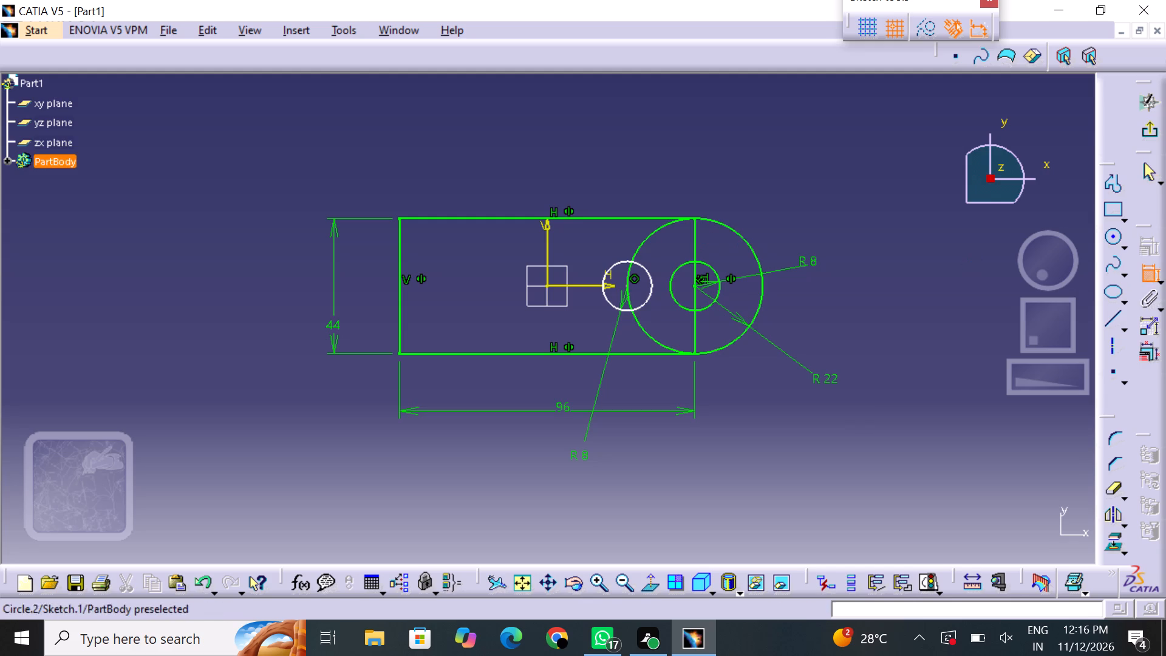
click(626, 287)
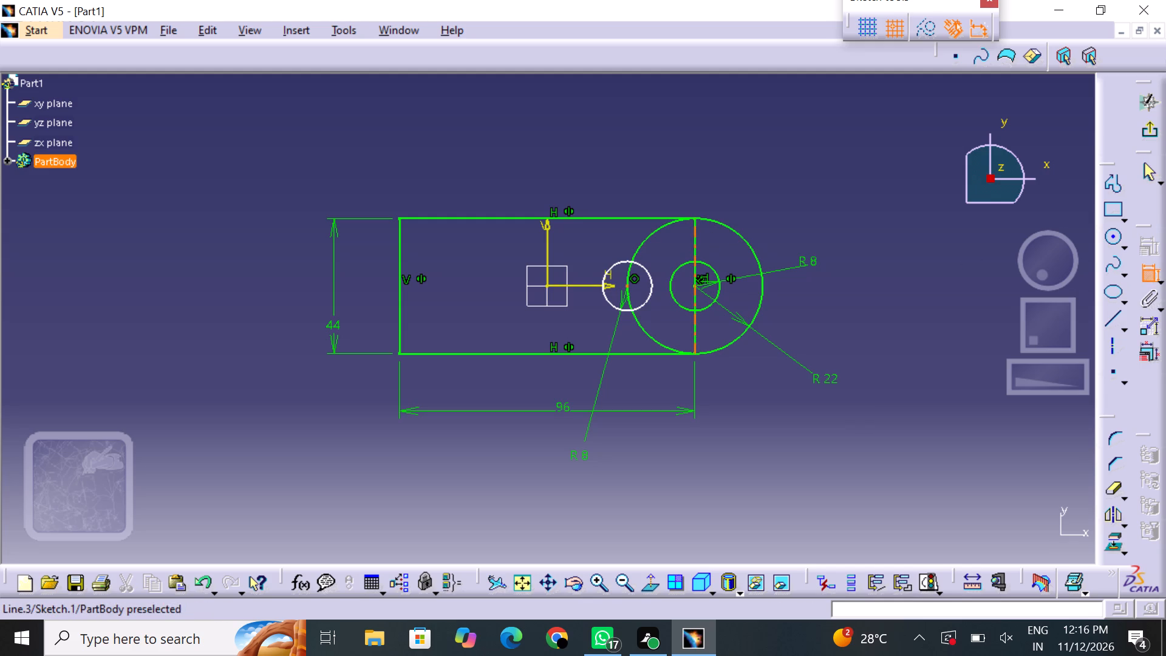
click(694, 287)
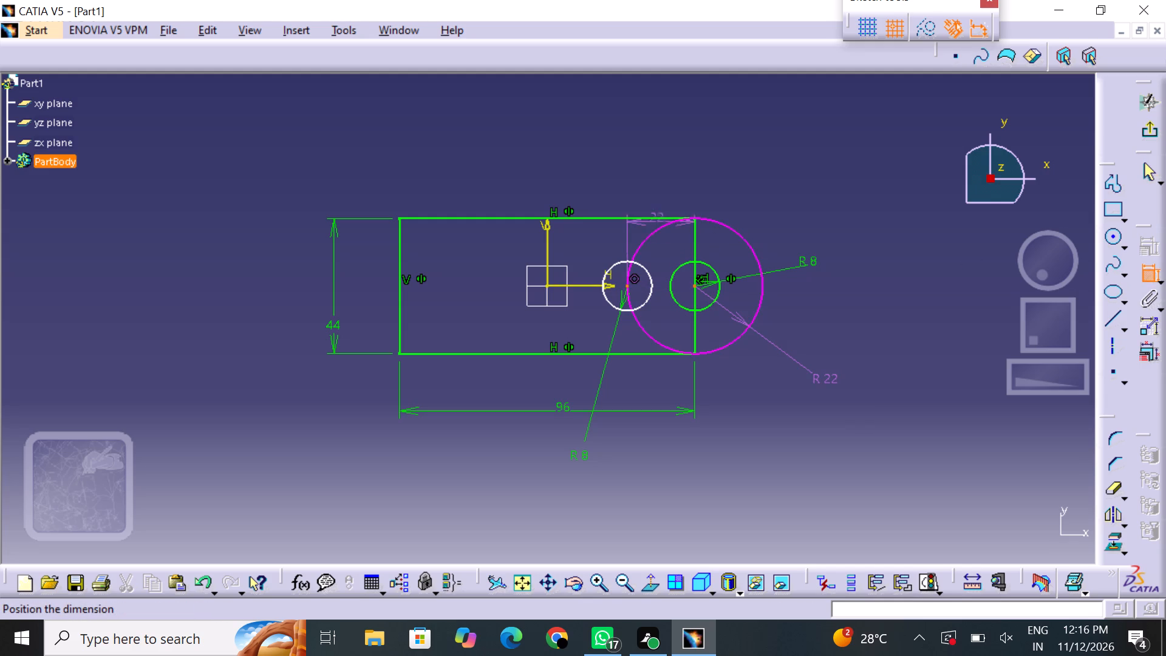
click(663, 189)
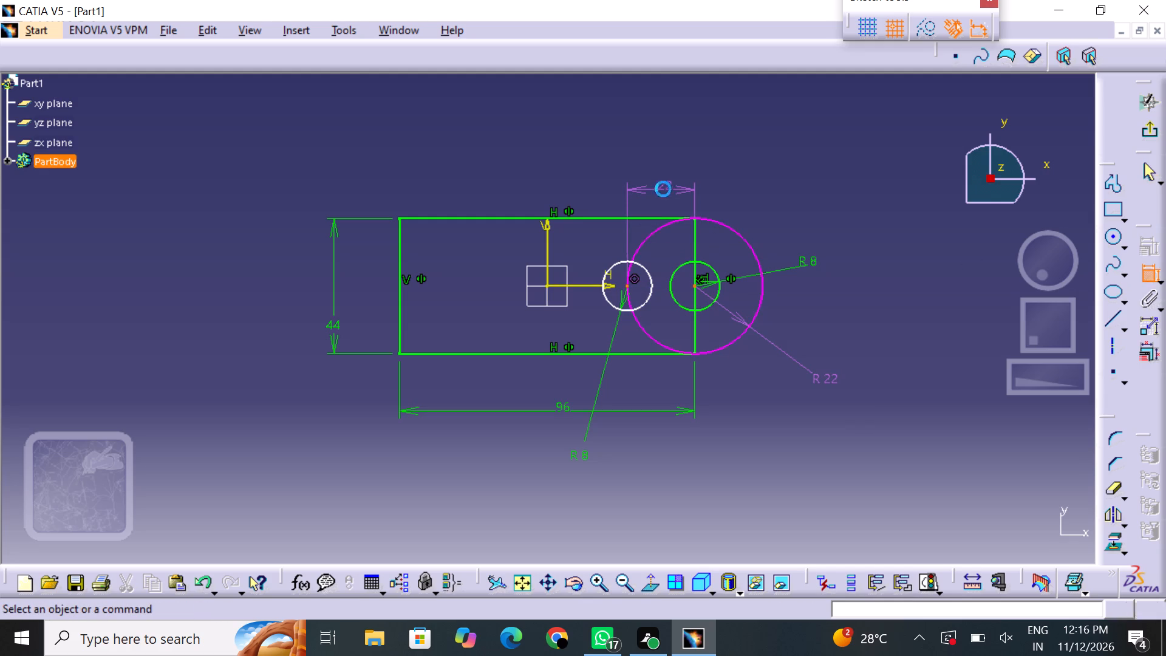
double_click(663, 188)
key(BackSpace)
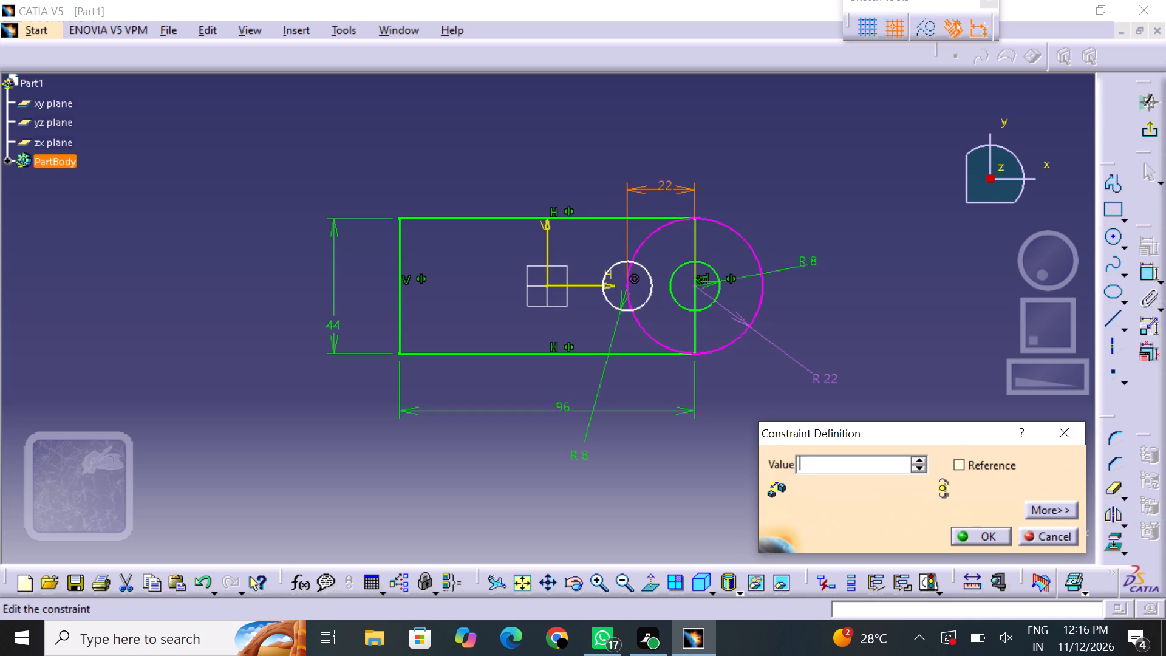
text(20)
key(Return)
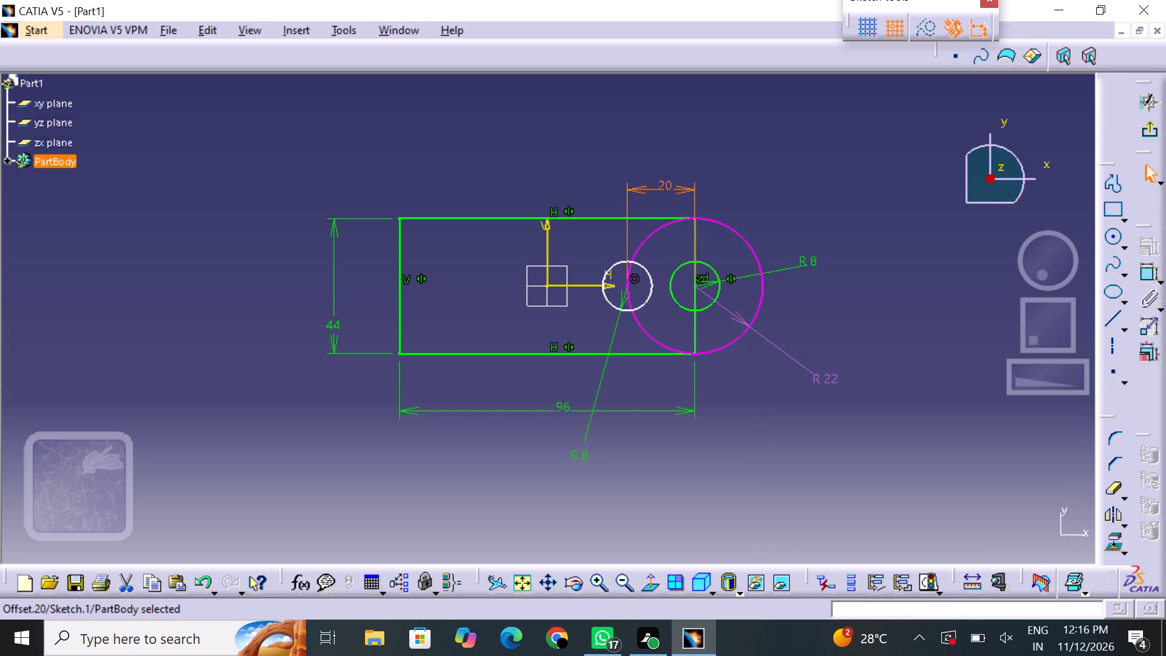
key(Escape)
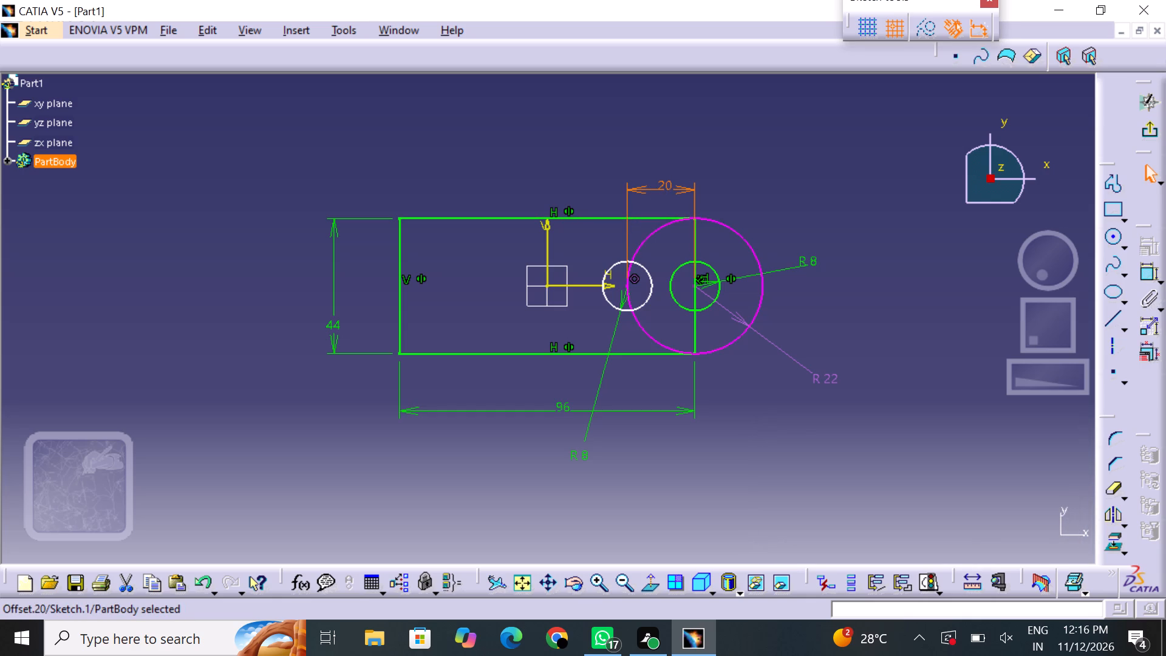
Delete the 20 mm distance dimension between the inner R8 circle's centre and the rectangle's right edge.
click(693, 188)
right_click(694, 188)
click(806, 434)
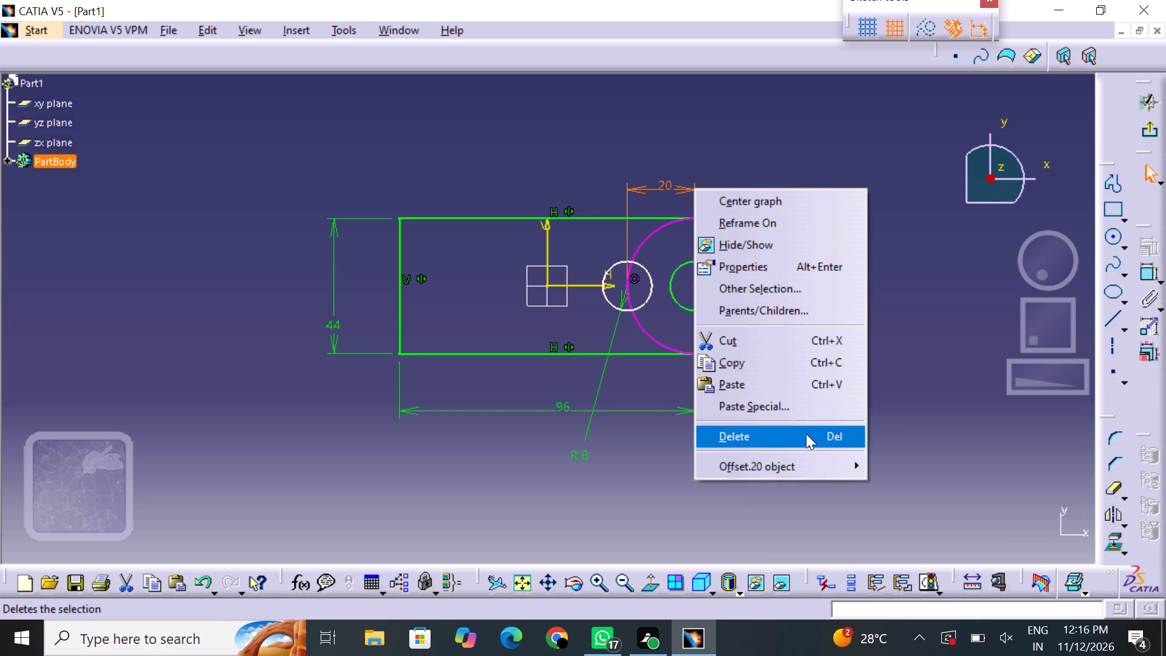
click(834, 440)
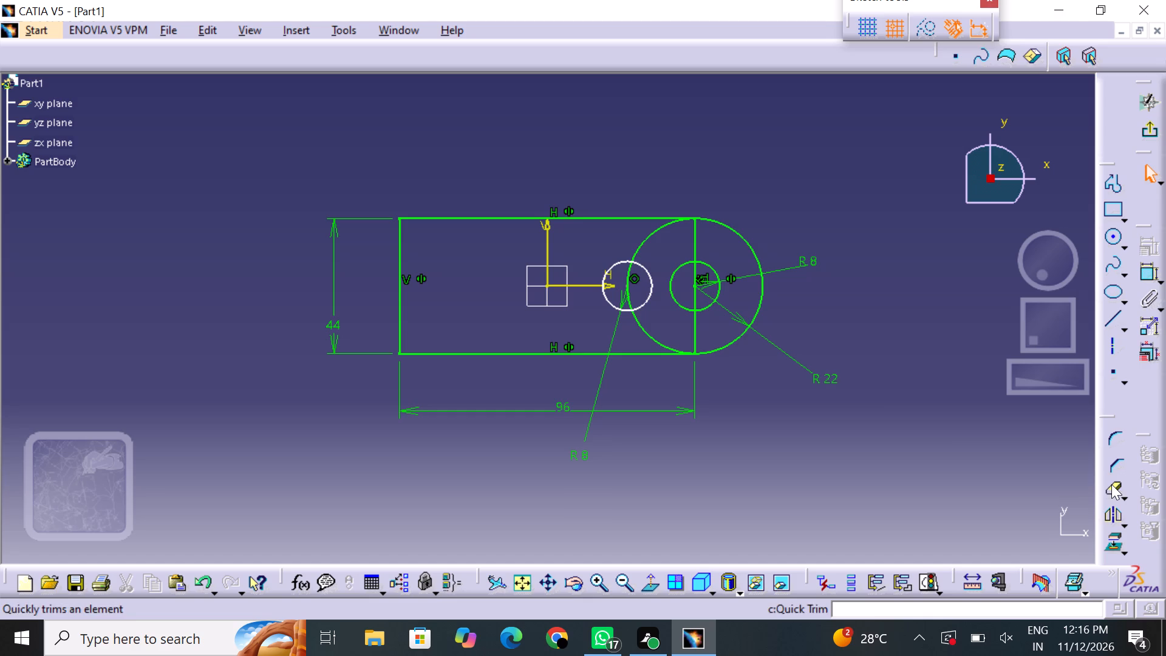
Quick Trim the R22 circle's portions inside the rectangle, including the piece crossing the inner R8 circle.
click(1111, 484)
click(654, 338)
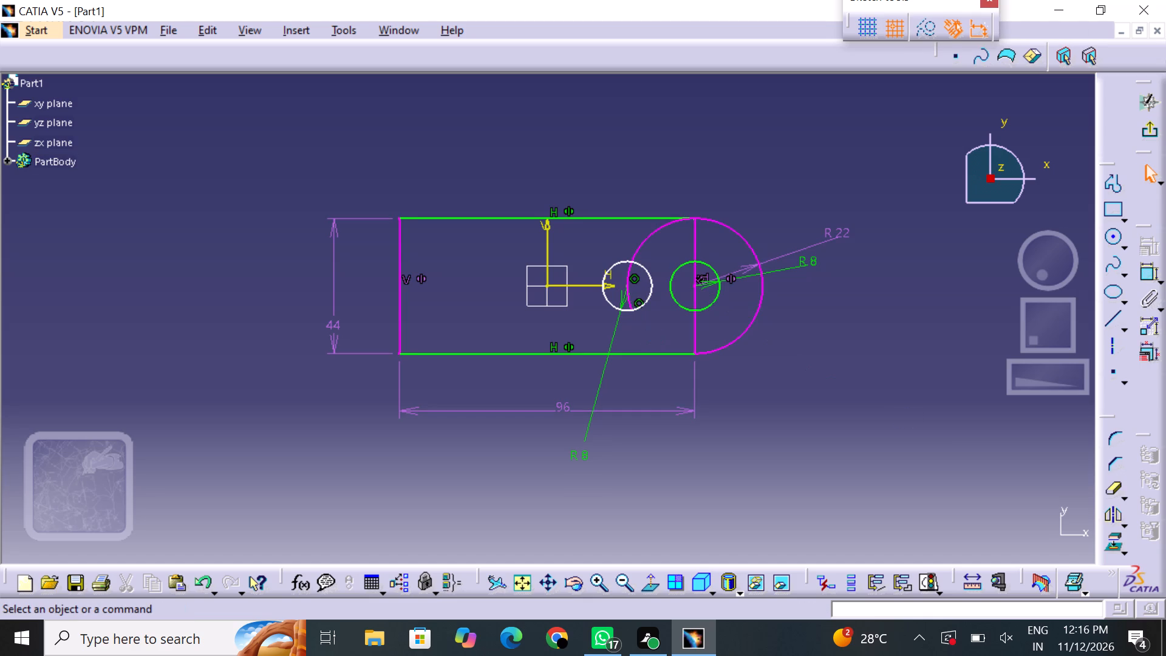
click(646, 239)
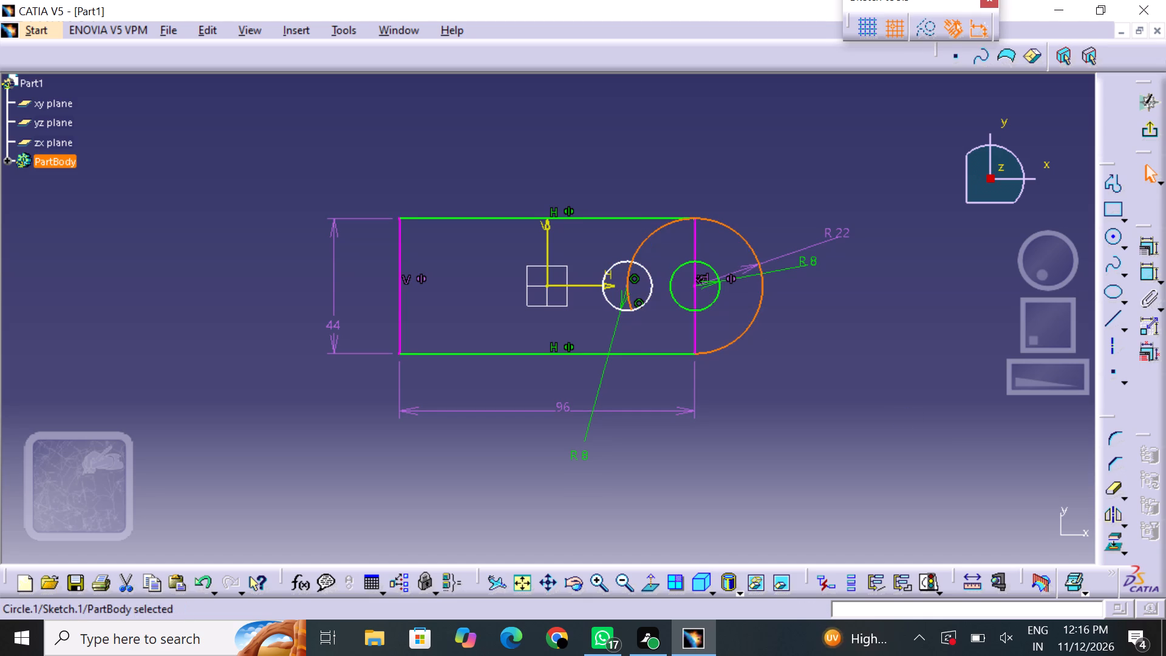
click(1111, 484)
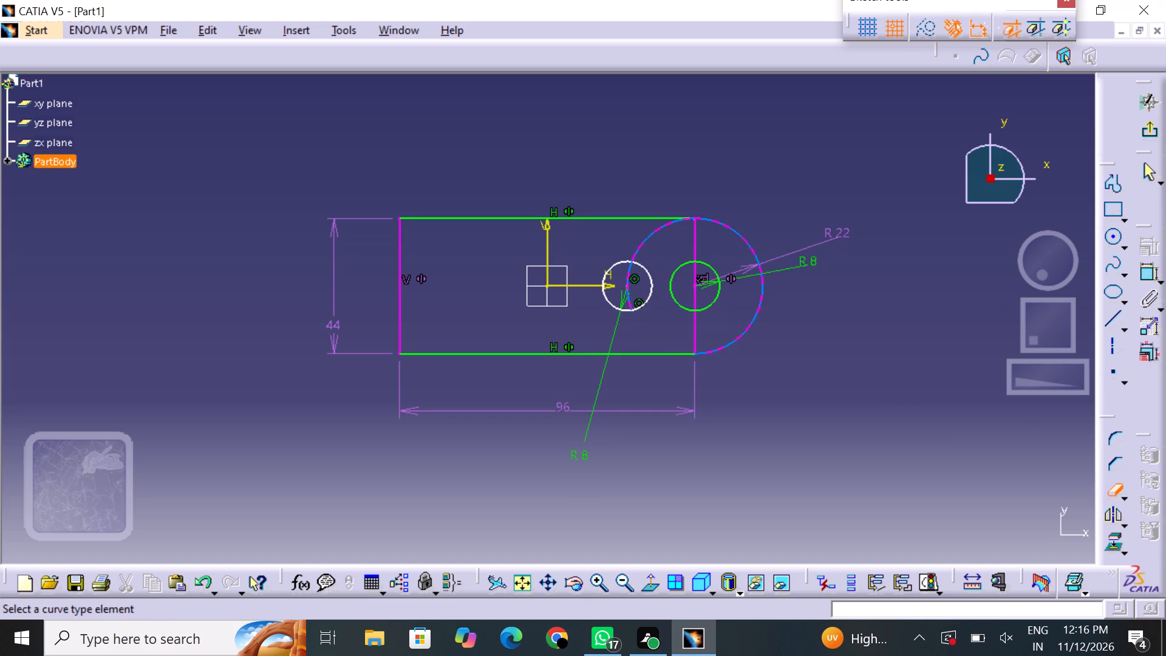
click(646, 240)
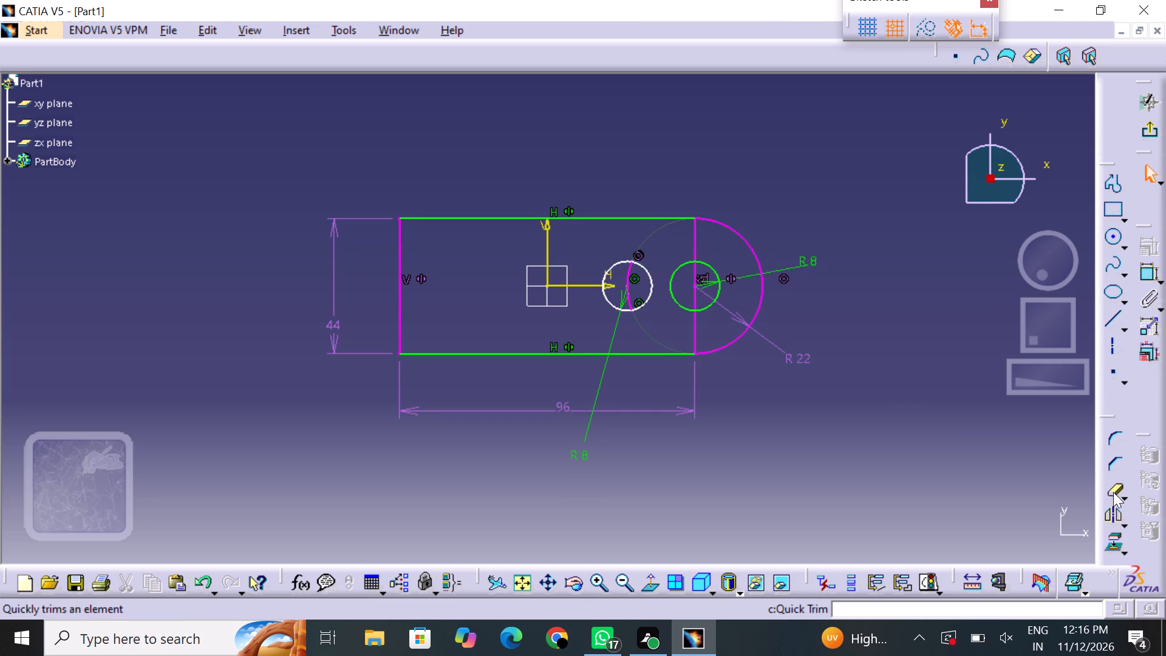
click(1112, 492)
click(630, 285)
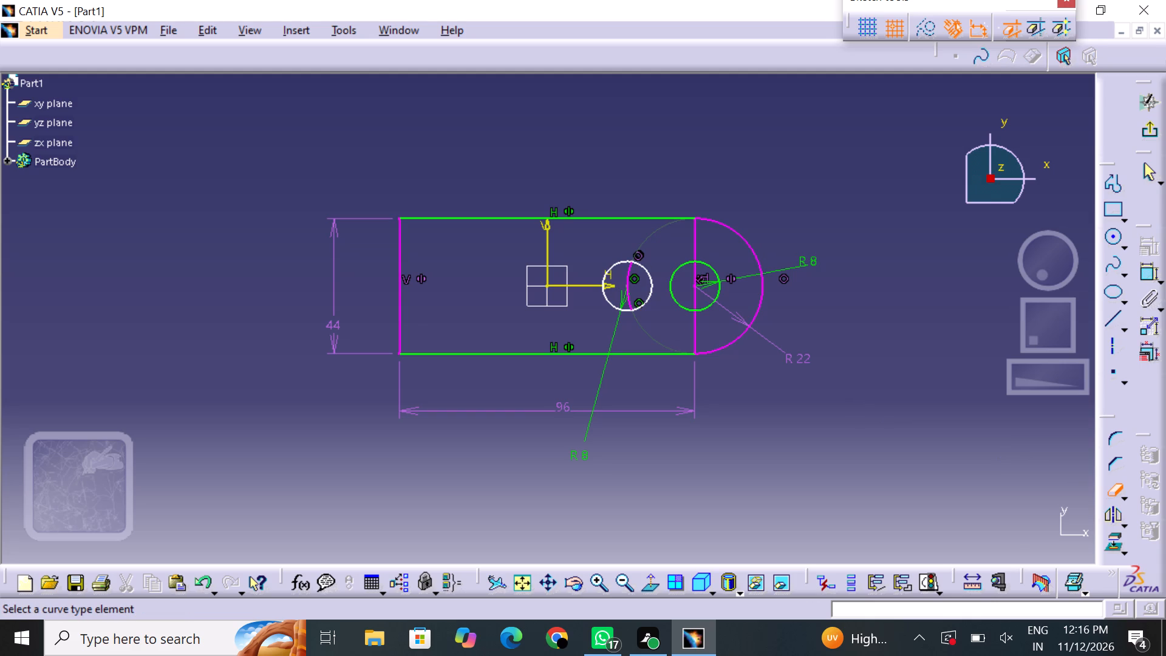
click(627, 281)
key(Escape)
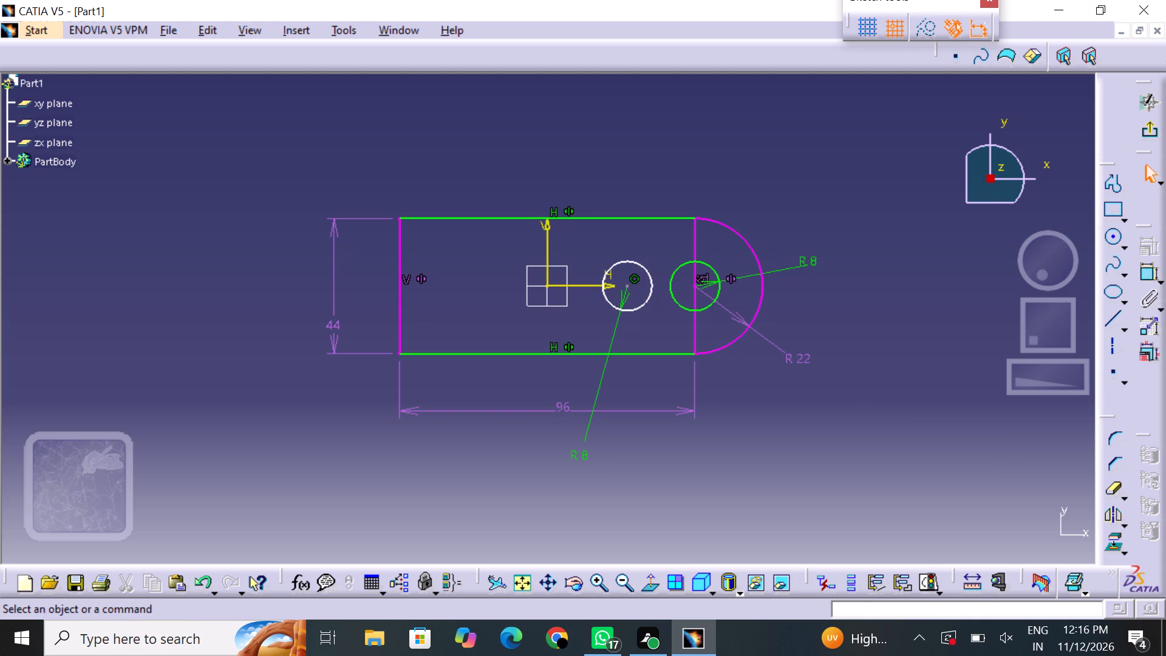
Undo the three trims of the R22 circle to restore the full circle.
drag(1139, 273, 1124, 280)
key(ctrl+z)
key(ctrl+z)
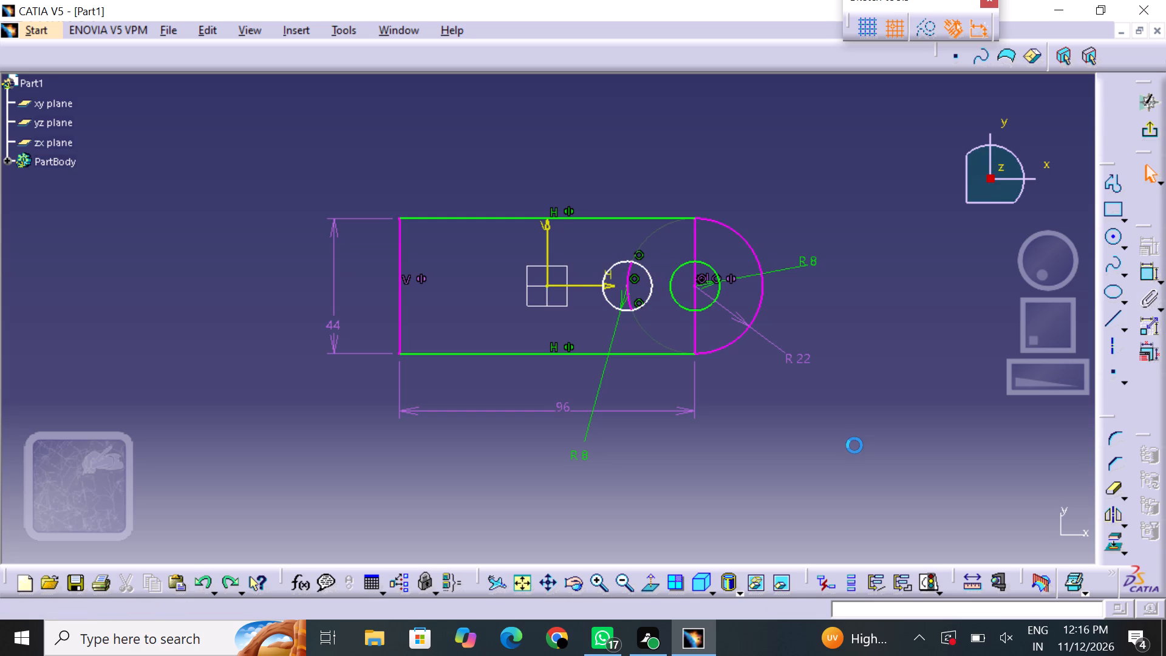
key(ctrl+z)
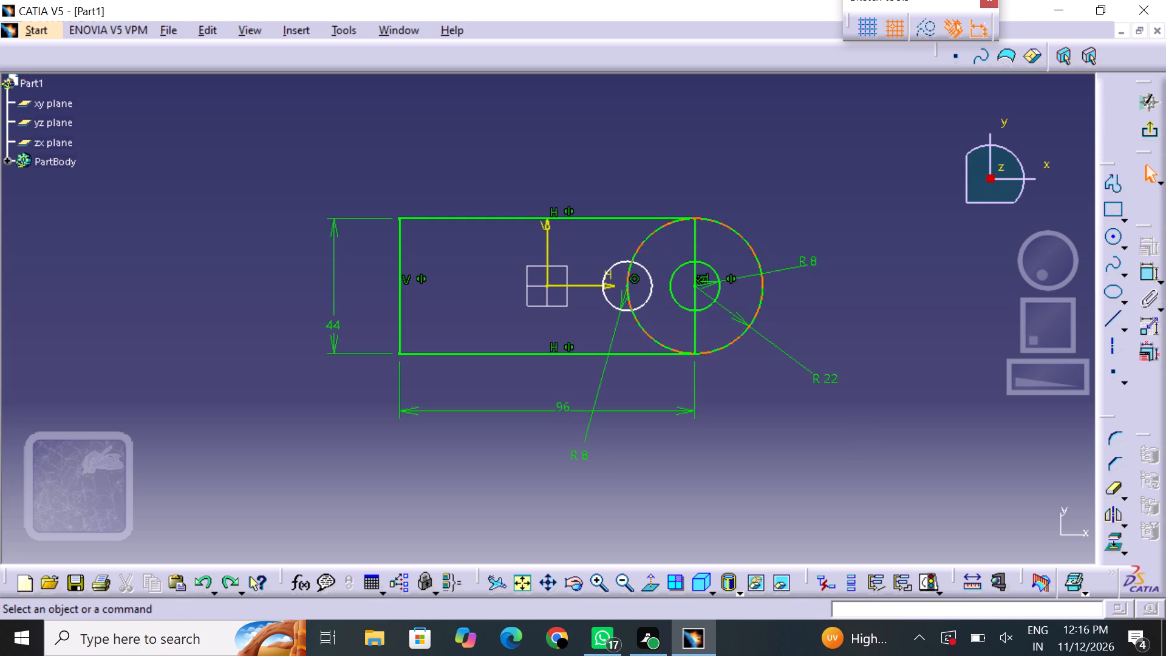
Delete the overlapping geometric constraints at the shared centre of the R22 and R8 circles on the rectangle's right edge.
click(702, 278)
right_click(701, 277)
click(794, 533)
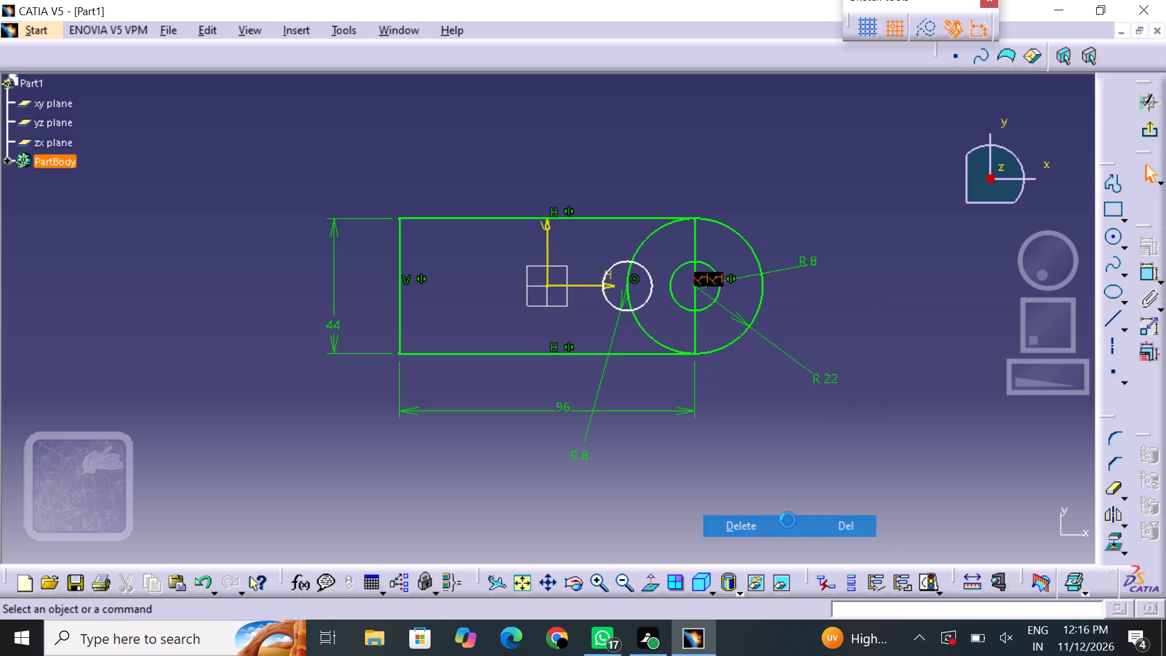
click(798, 479)
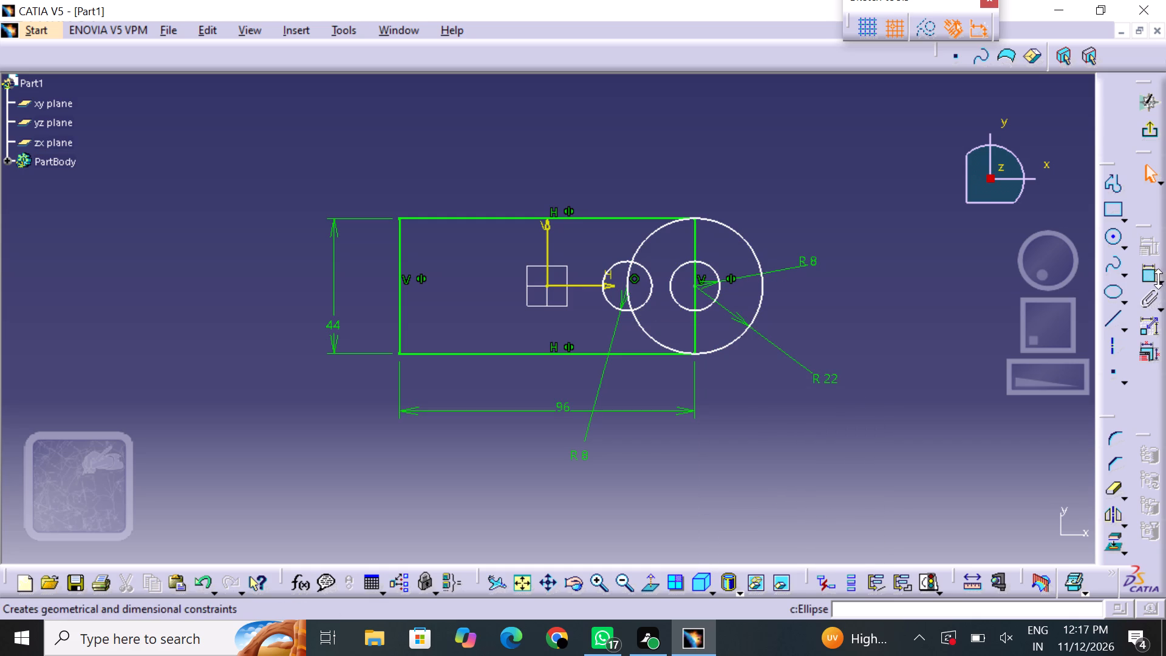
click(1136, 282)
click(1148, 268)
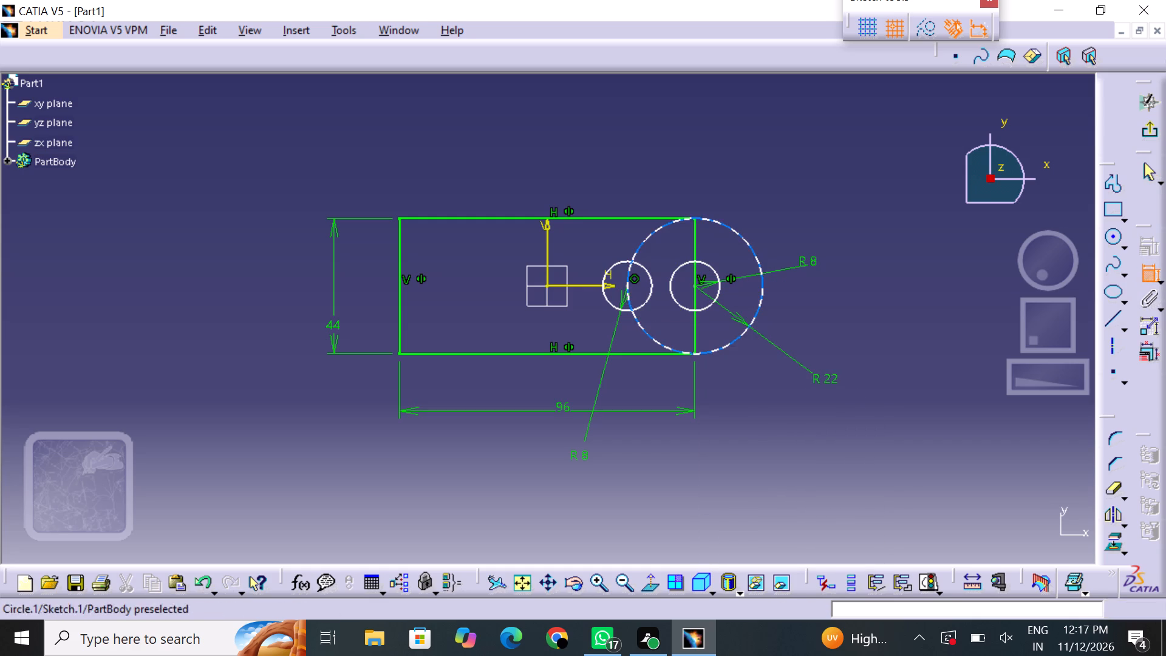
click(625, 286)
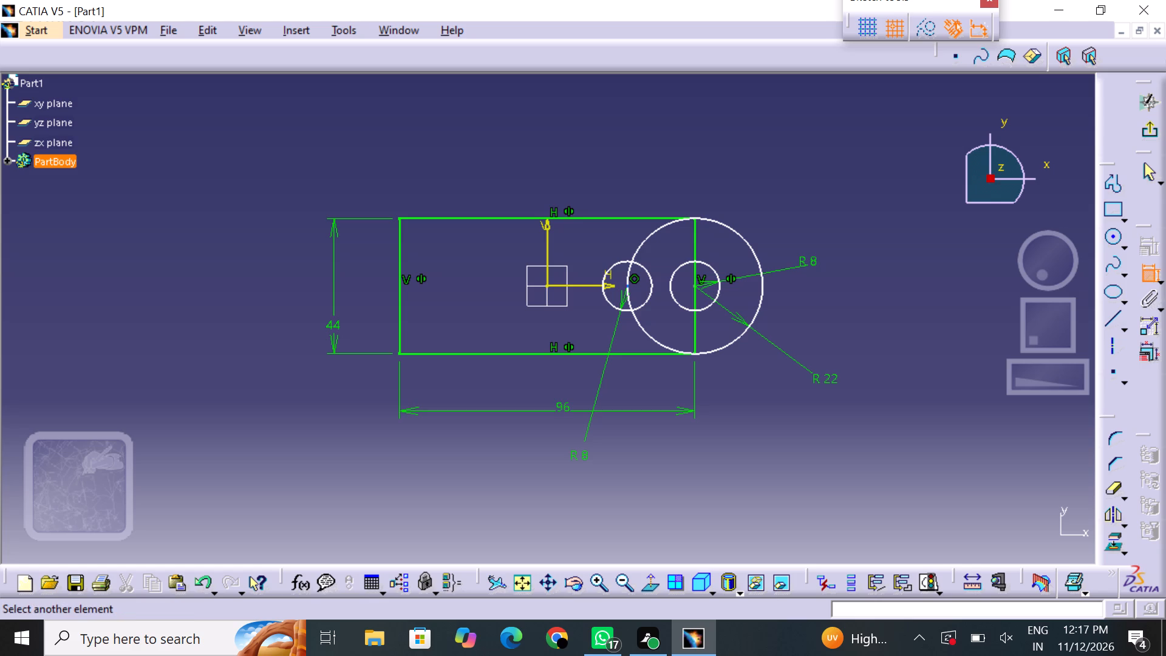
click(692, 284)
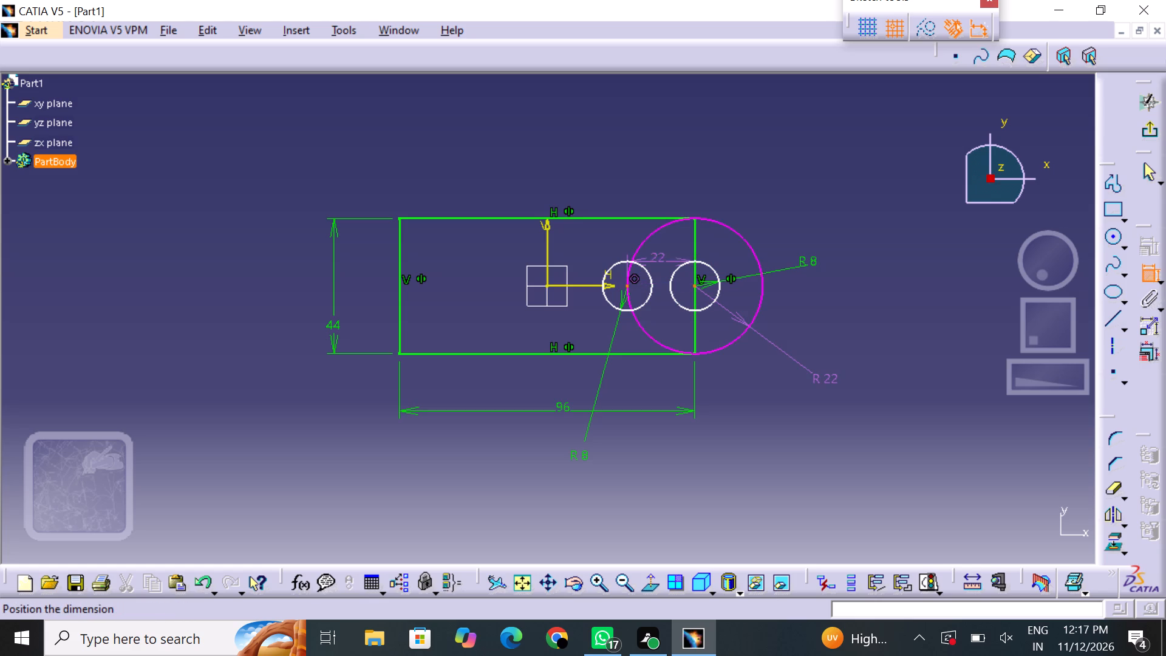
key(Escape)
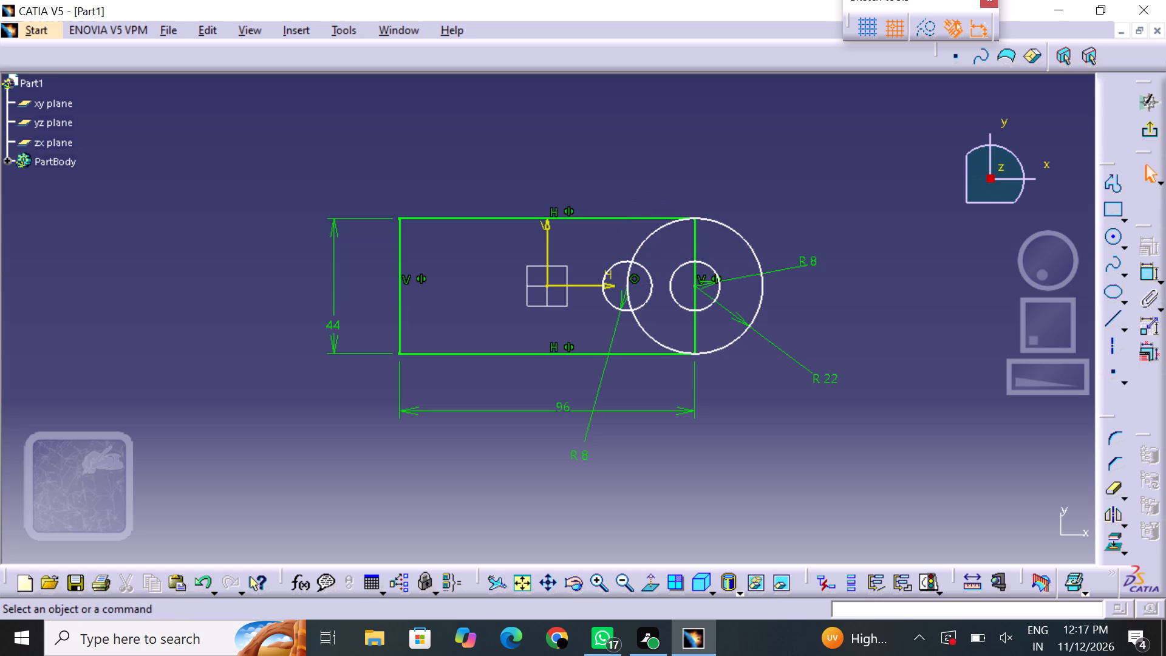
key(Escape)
Quick Trim all portions of the R22 circle inside the rectangle, leaving only the outer semicircular arc.
click(593, 576)
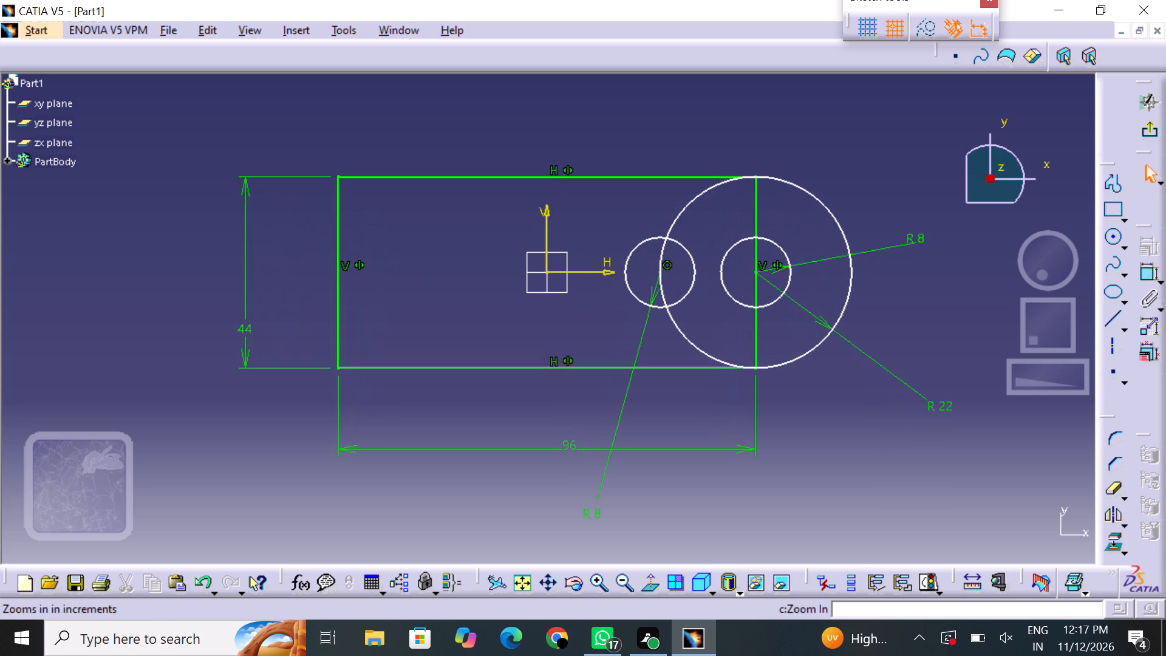
click(1113, 492)
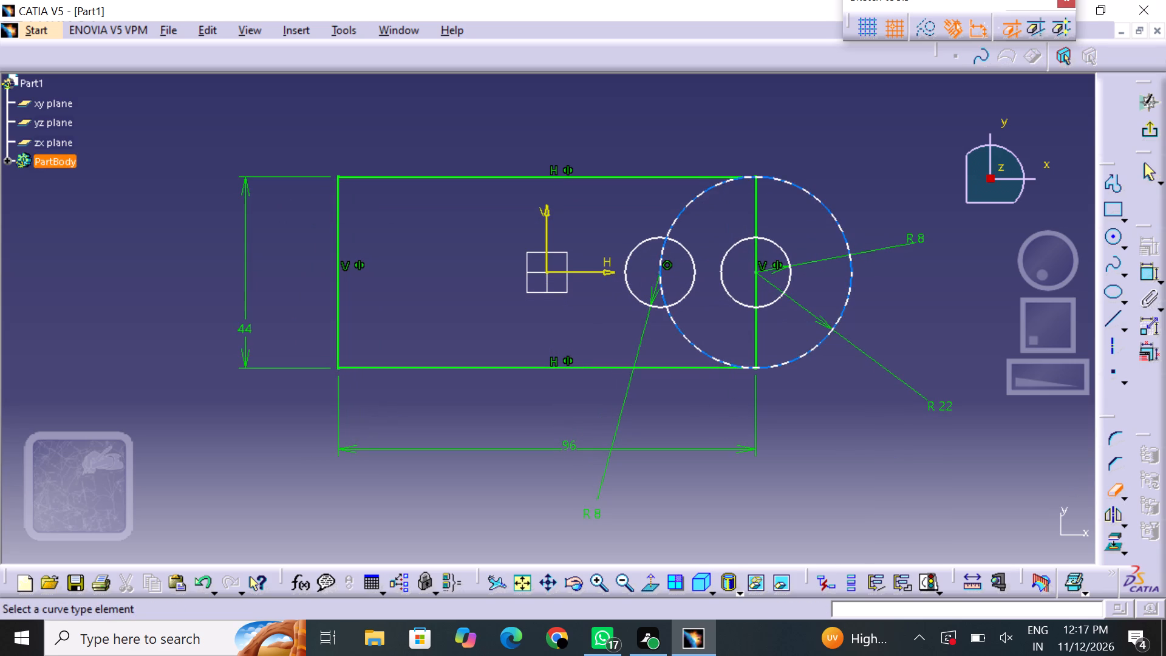
click(688, 340)
click(1112, 484)
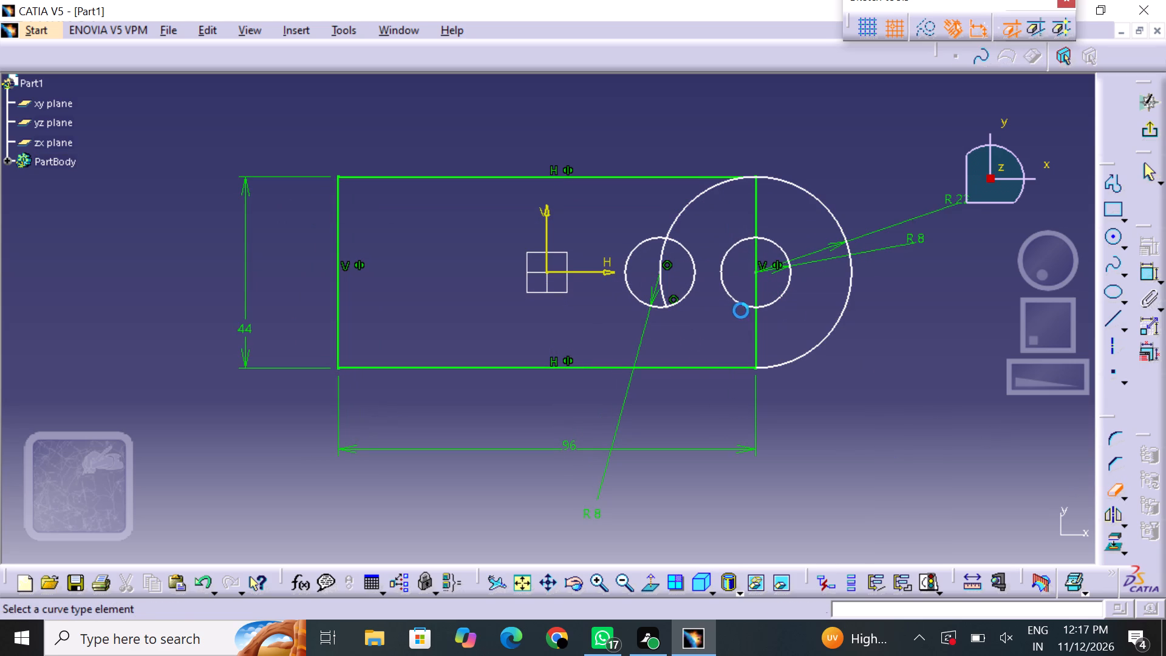
click(661, 248)
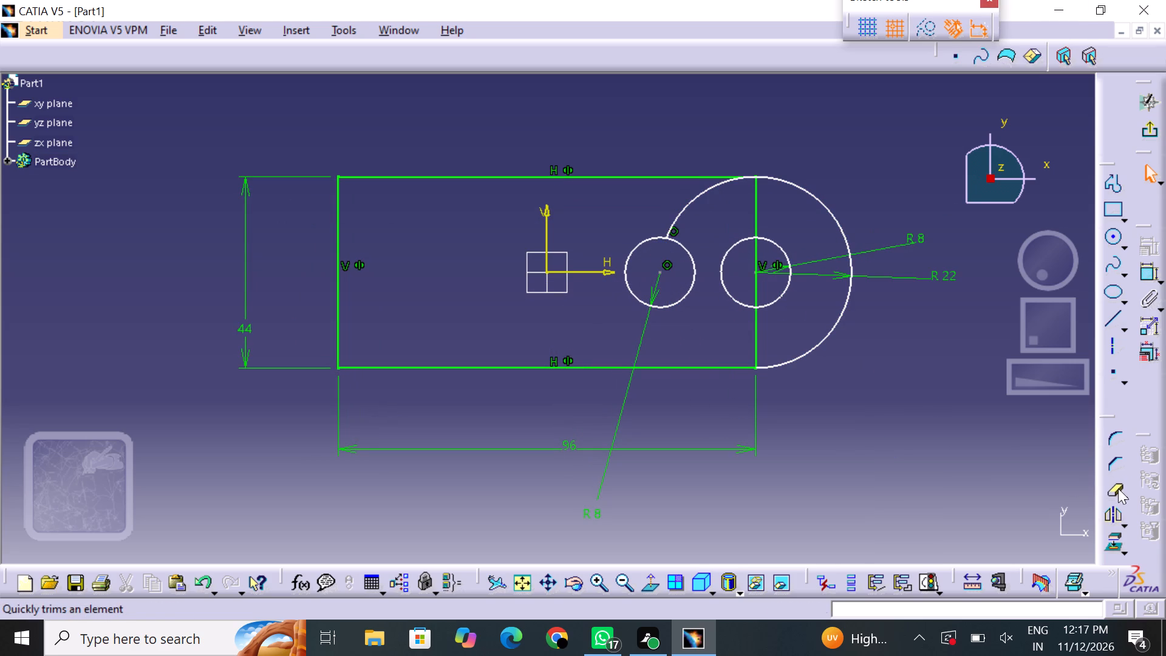
click(1118, 488)
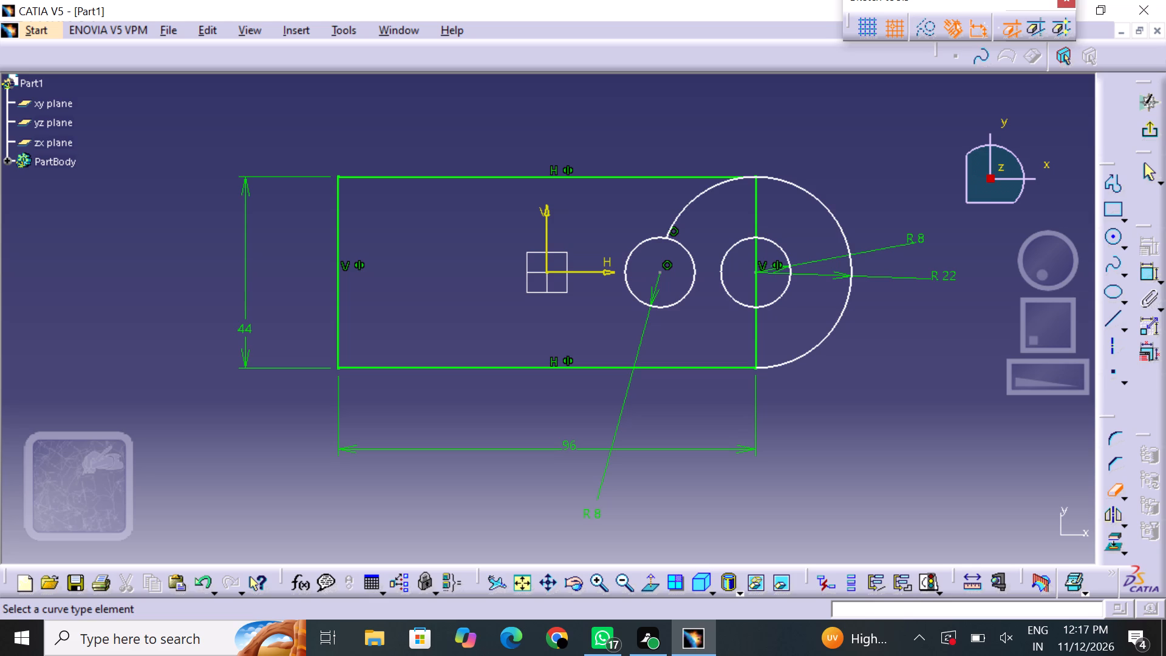
click(690, 197)
click(694, 196)
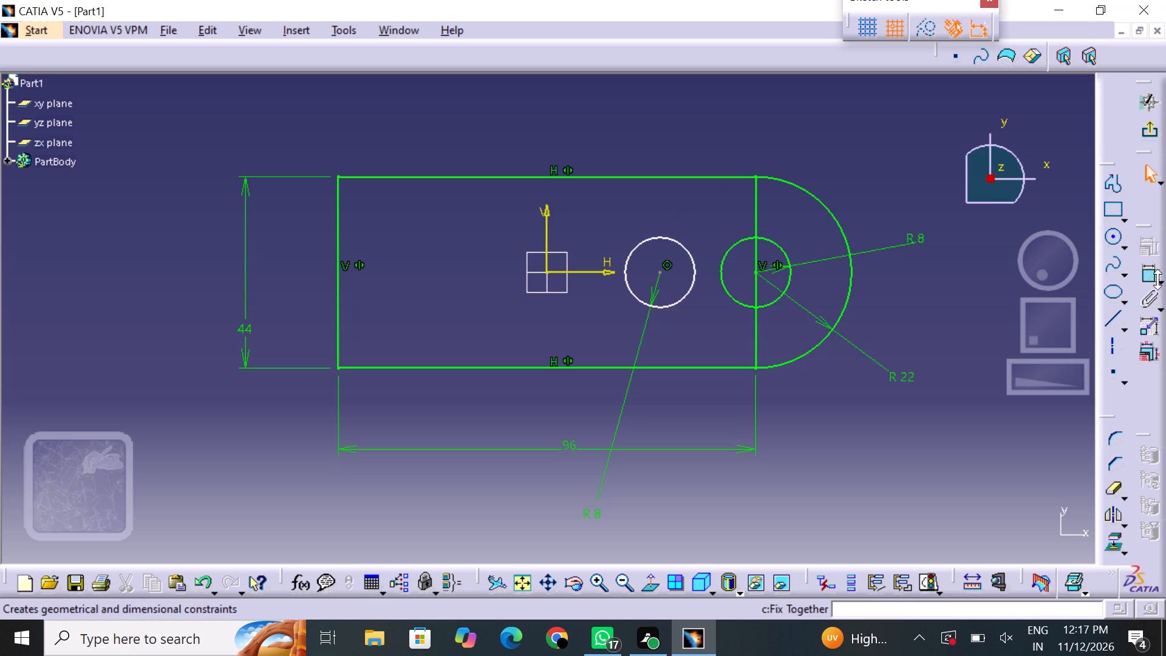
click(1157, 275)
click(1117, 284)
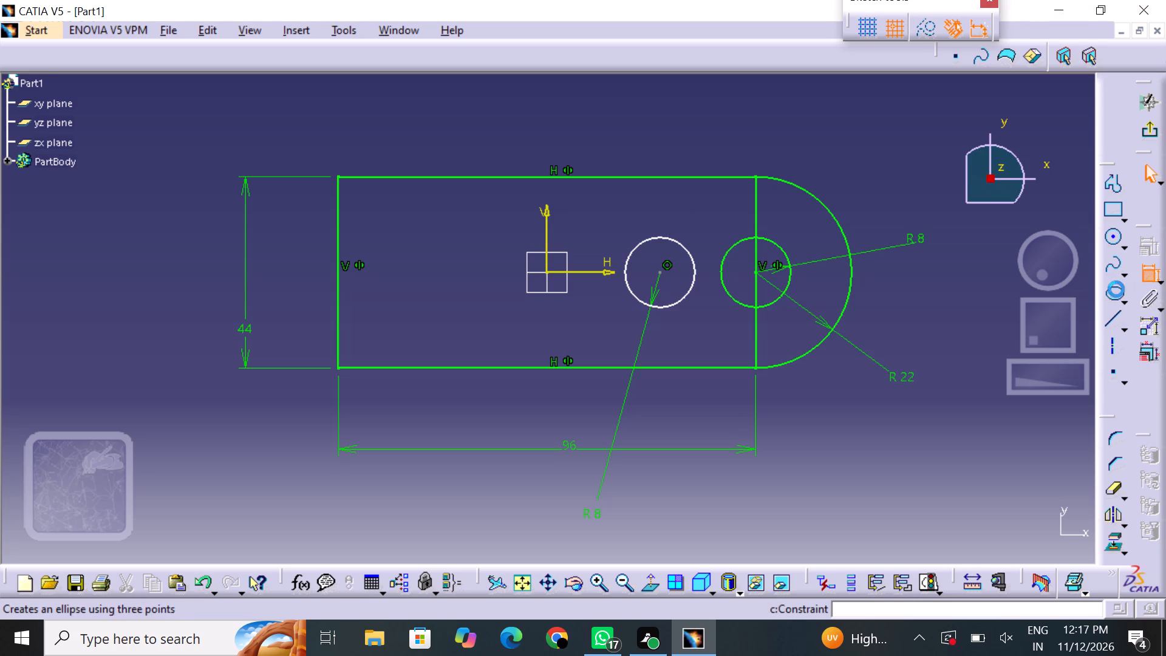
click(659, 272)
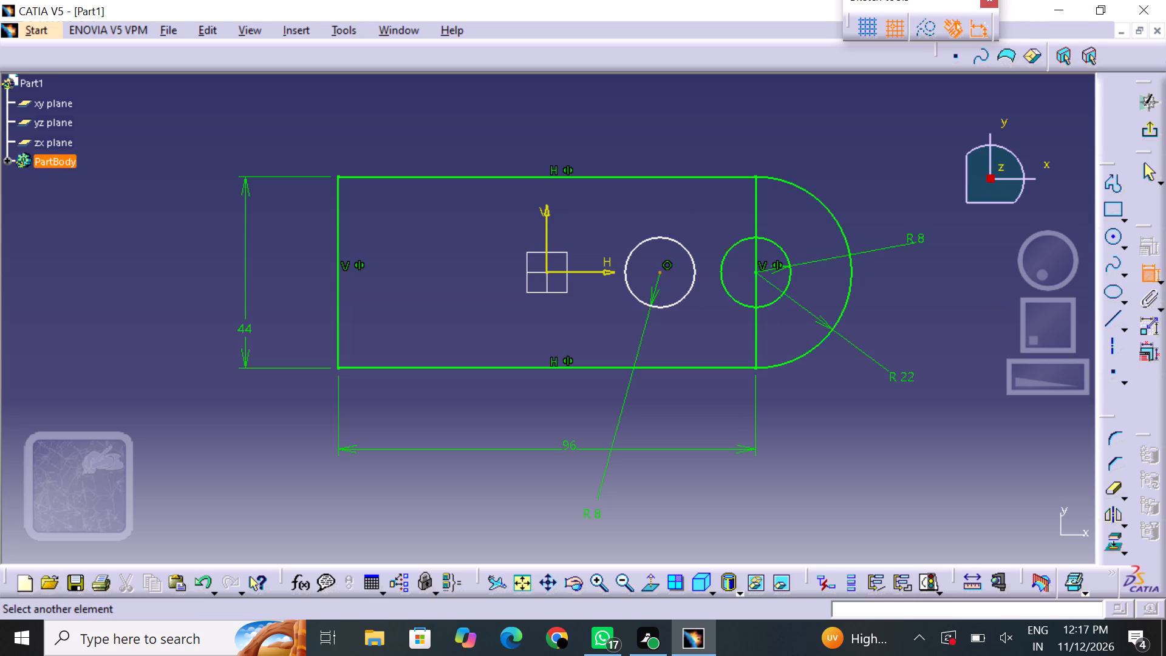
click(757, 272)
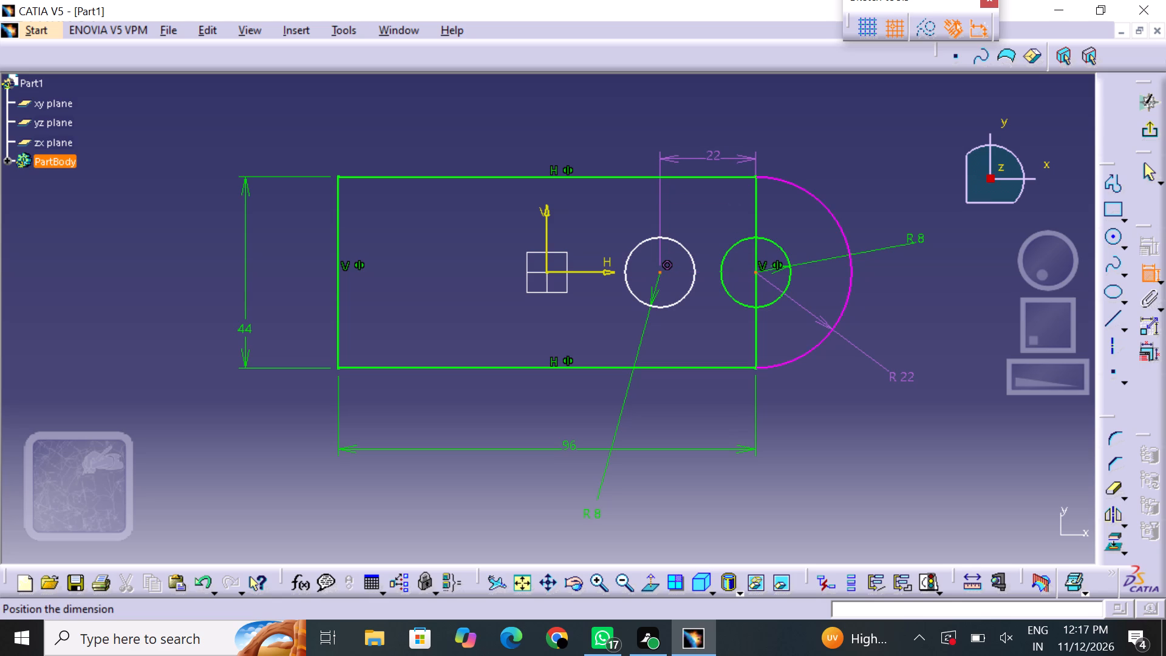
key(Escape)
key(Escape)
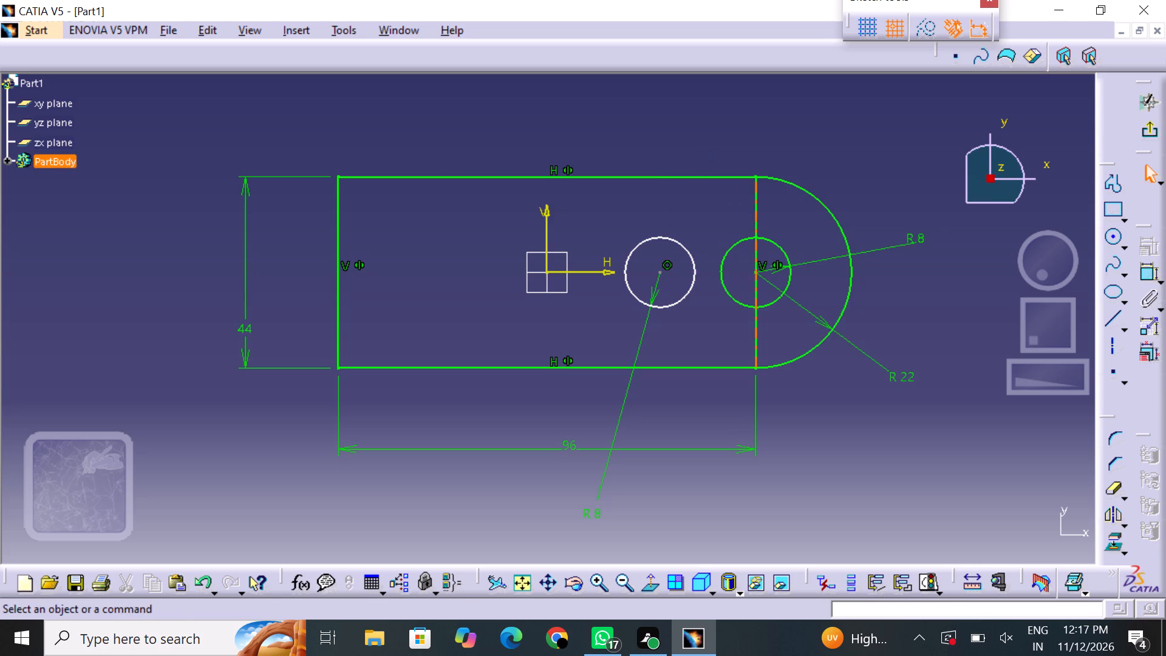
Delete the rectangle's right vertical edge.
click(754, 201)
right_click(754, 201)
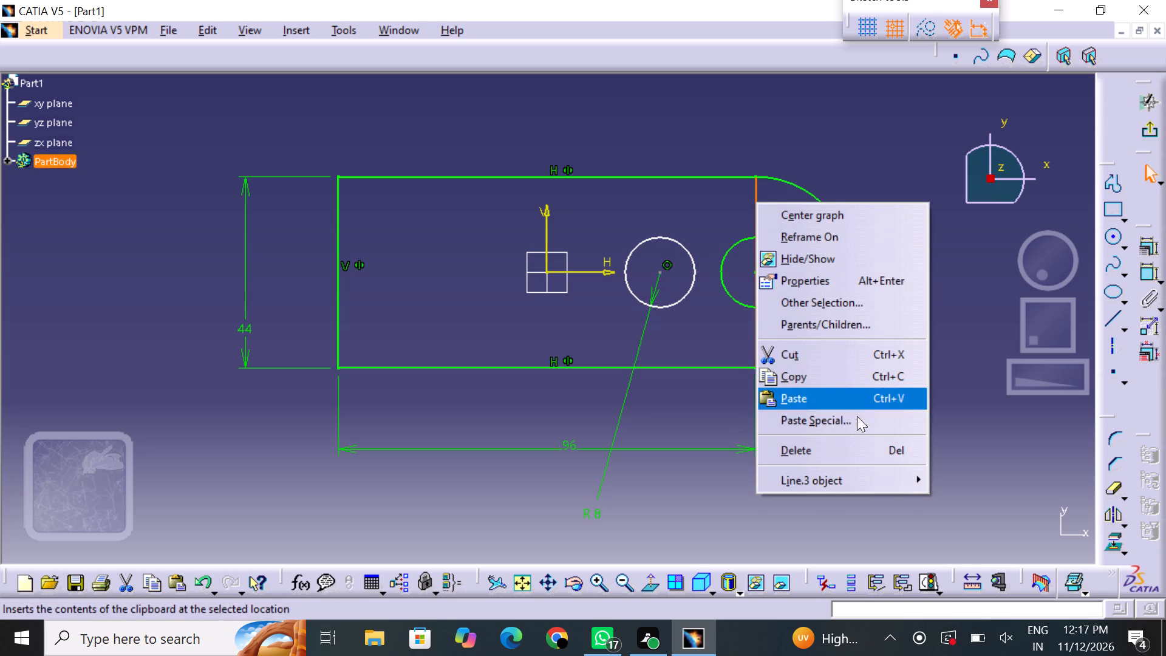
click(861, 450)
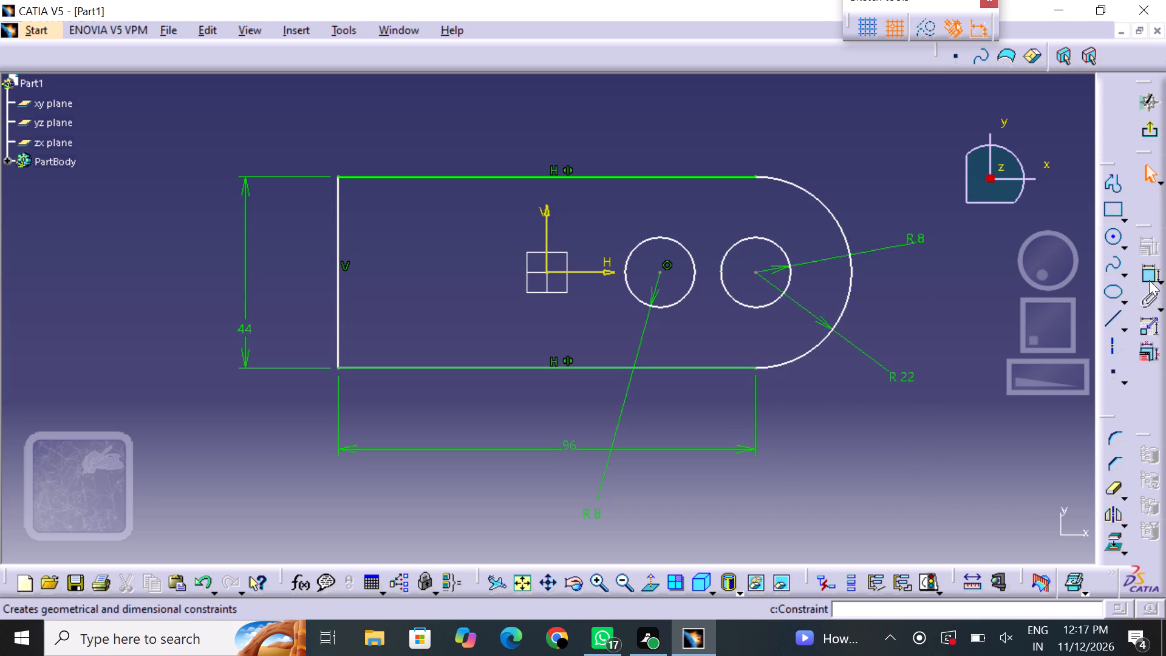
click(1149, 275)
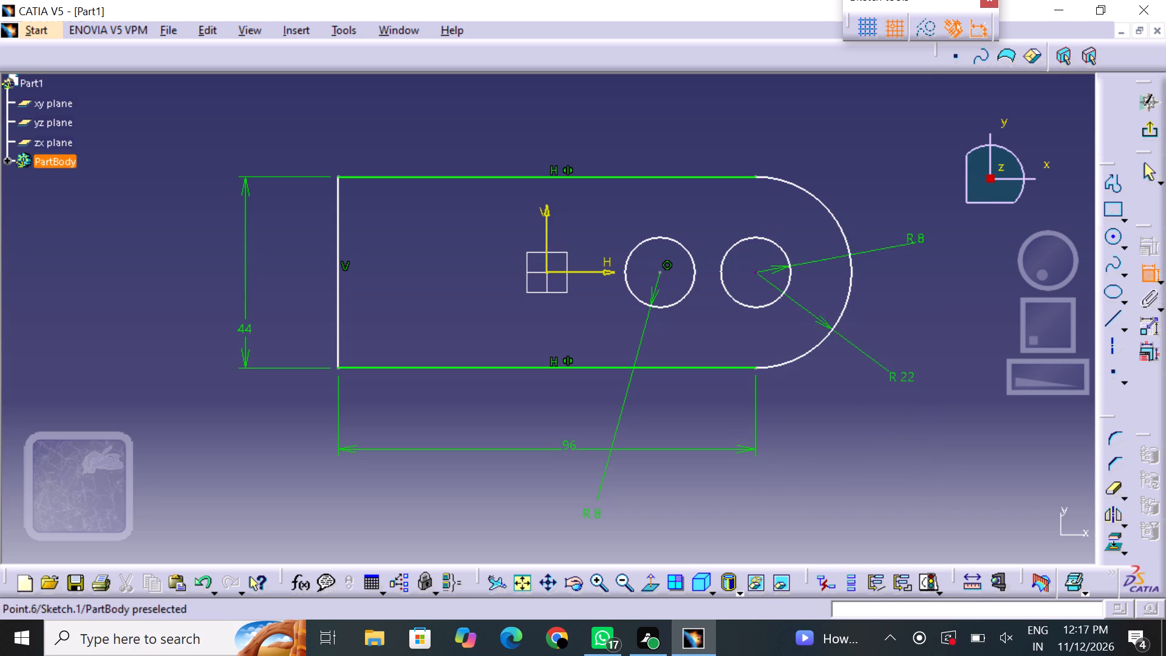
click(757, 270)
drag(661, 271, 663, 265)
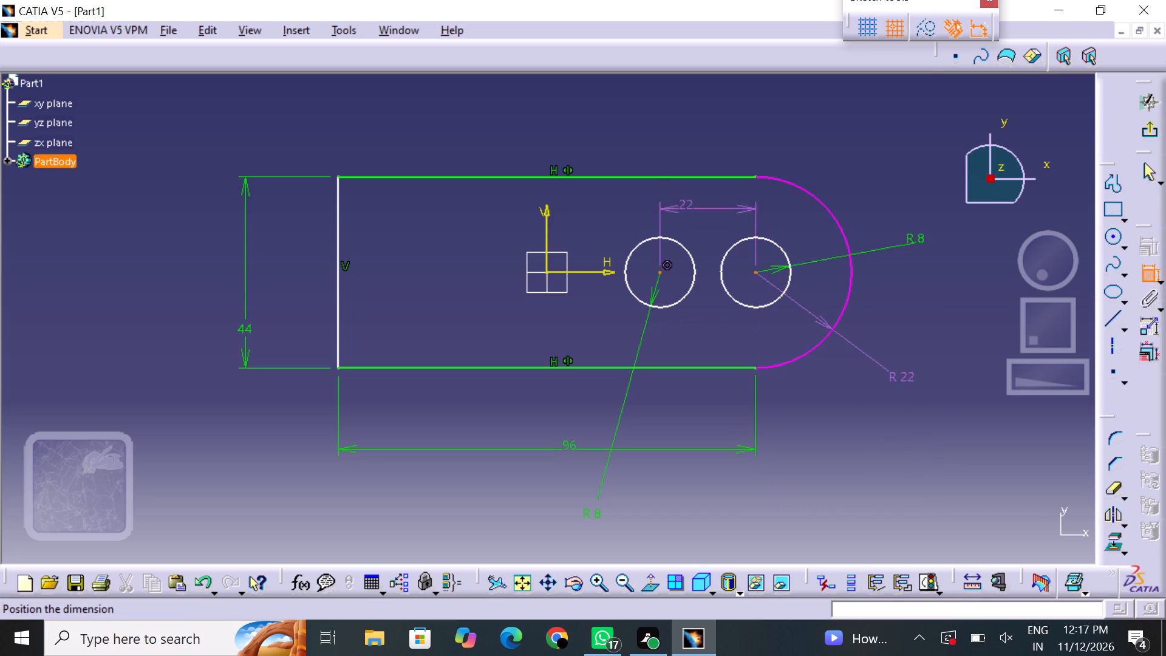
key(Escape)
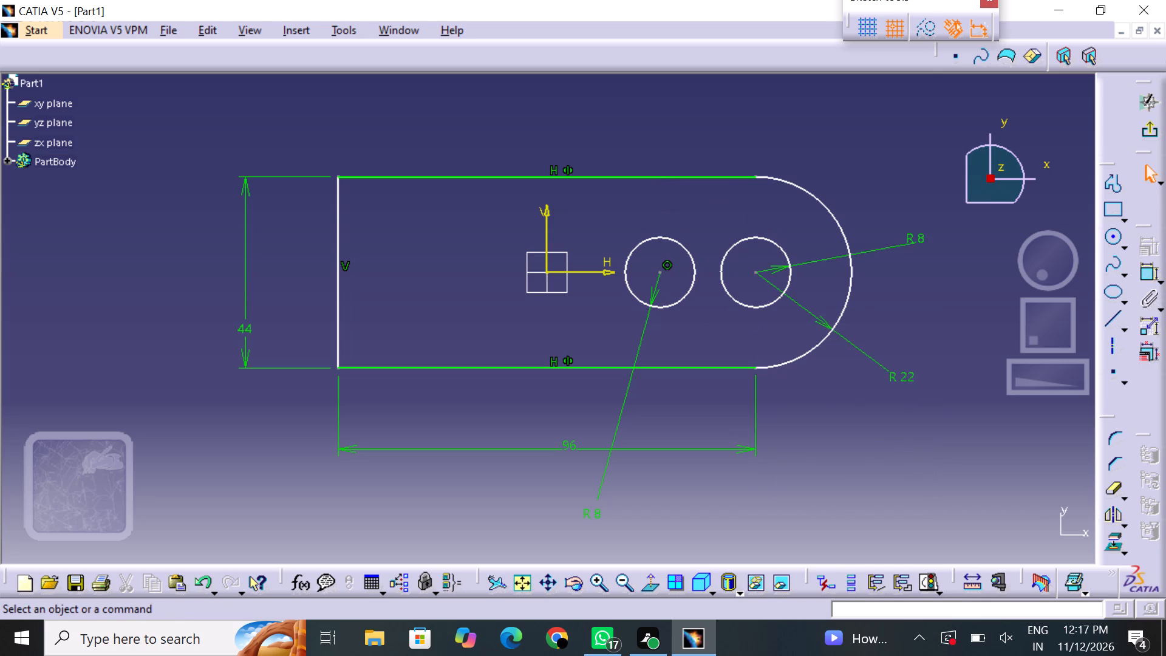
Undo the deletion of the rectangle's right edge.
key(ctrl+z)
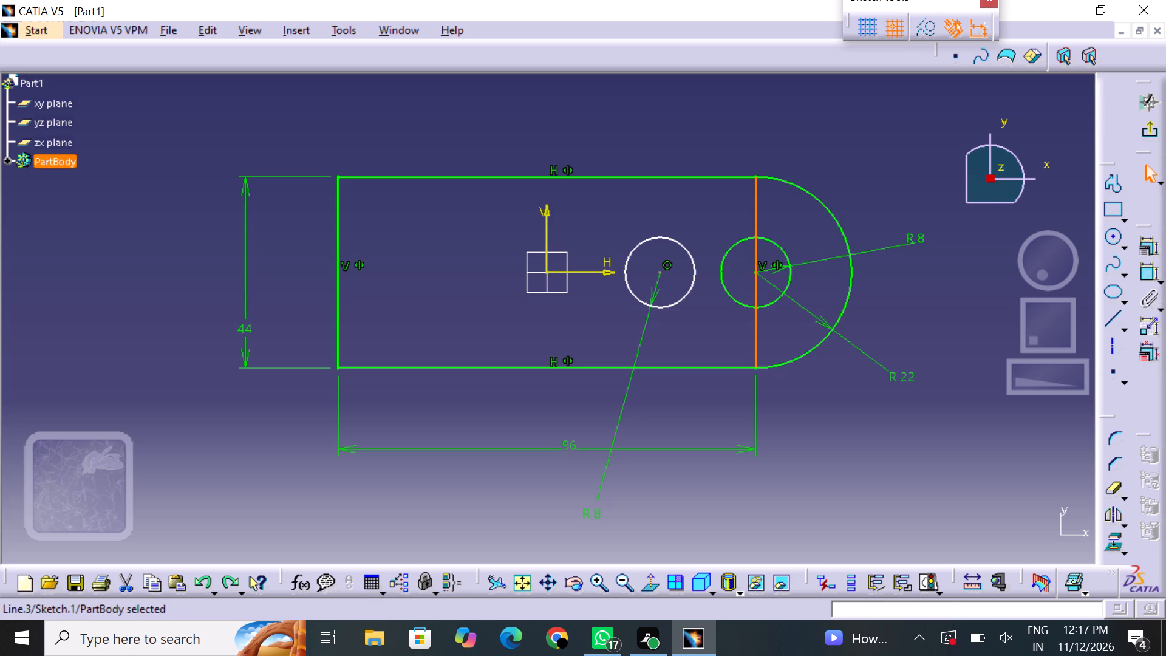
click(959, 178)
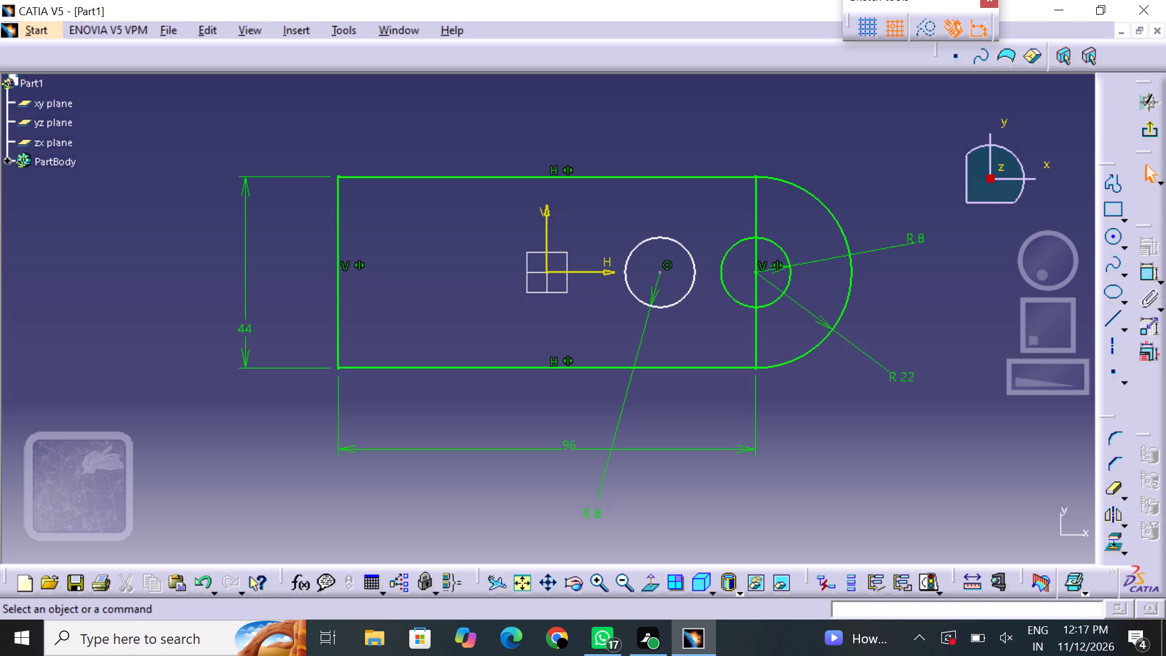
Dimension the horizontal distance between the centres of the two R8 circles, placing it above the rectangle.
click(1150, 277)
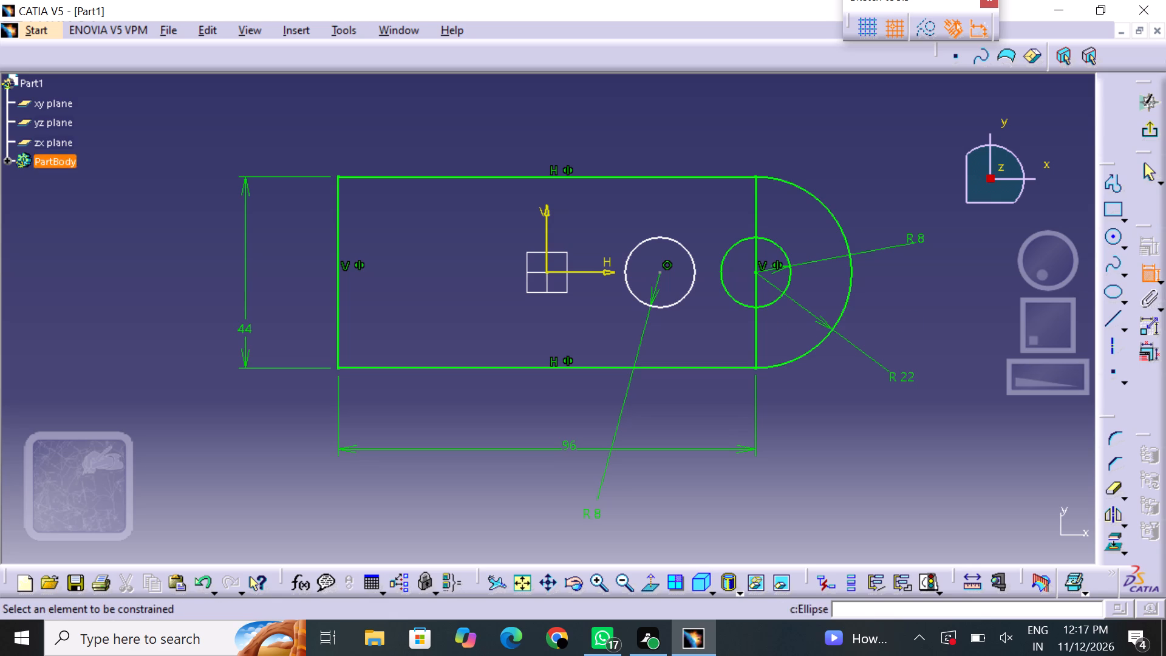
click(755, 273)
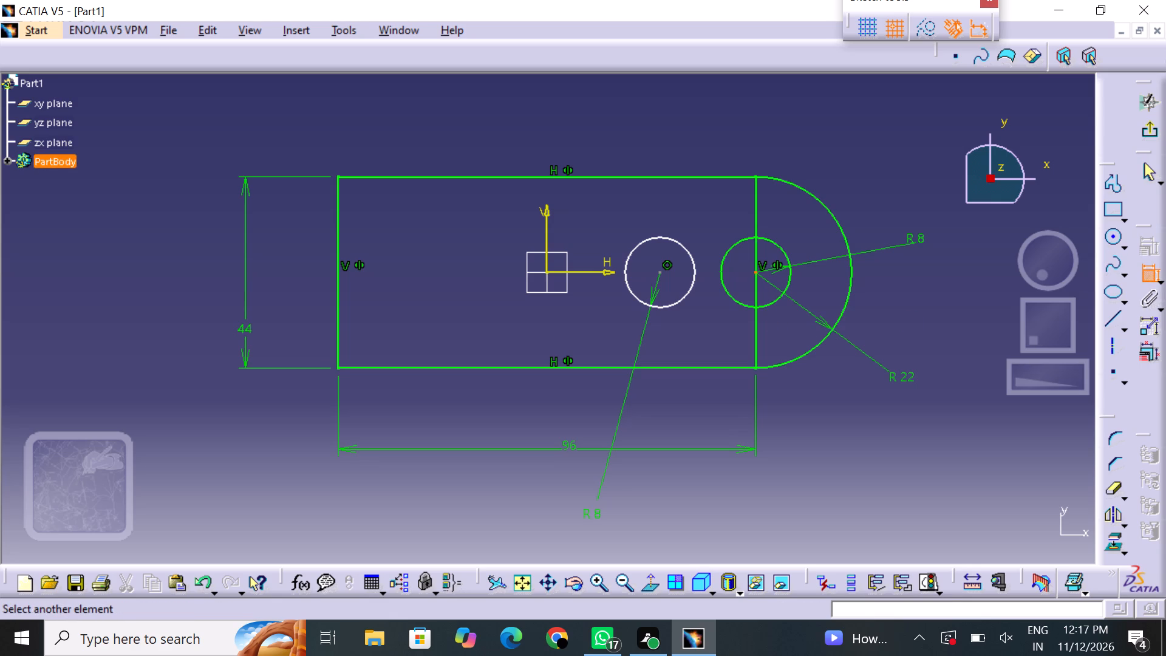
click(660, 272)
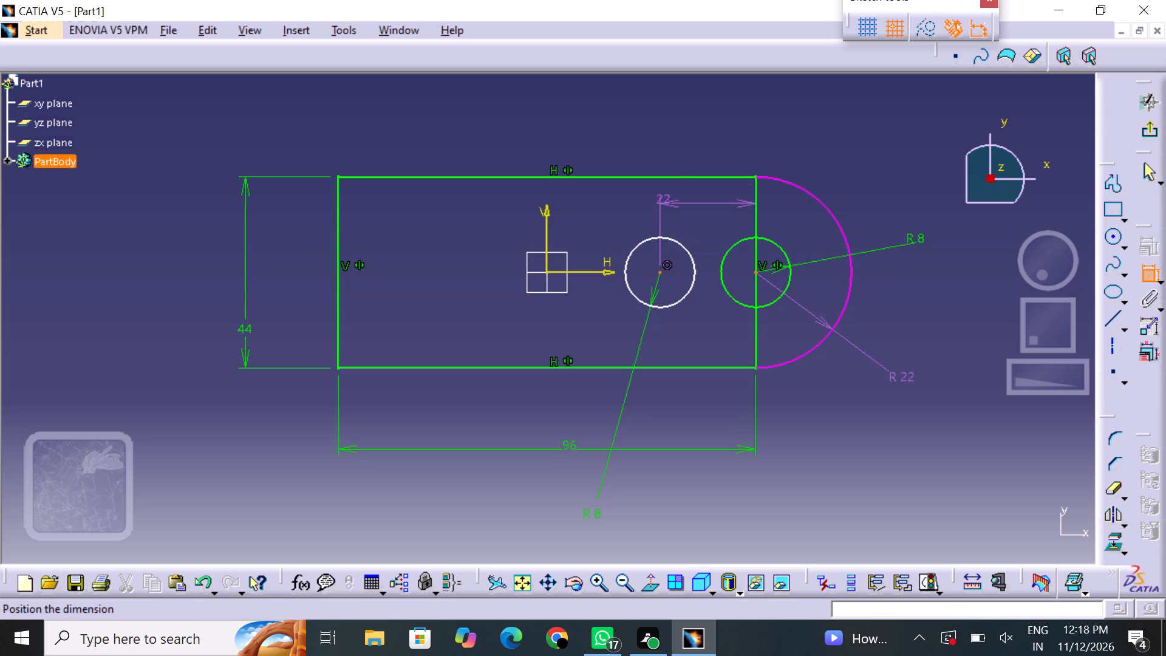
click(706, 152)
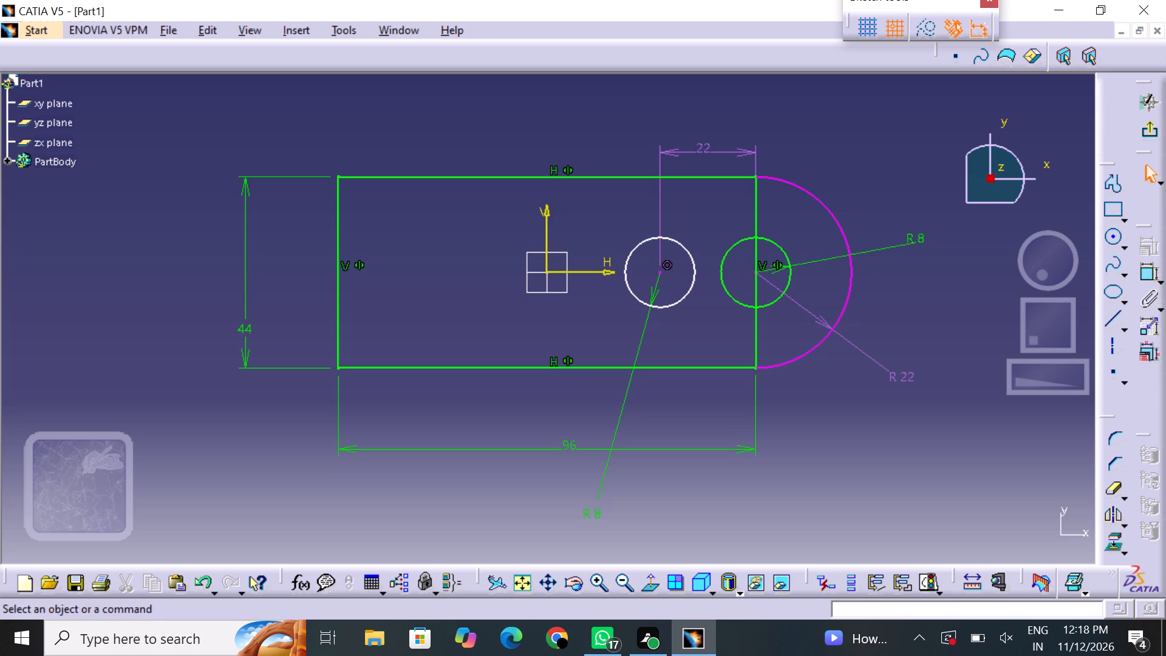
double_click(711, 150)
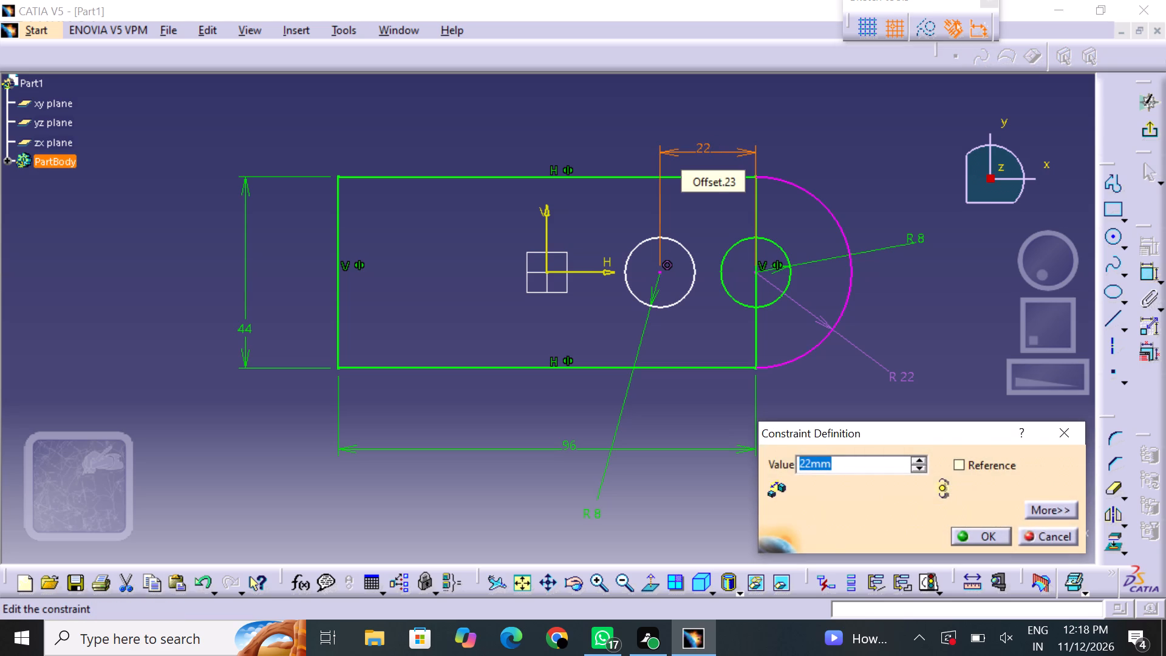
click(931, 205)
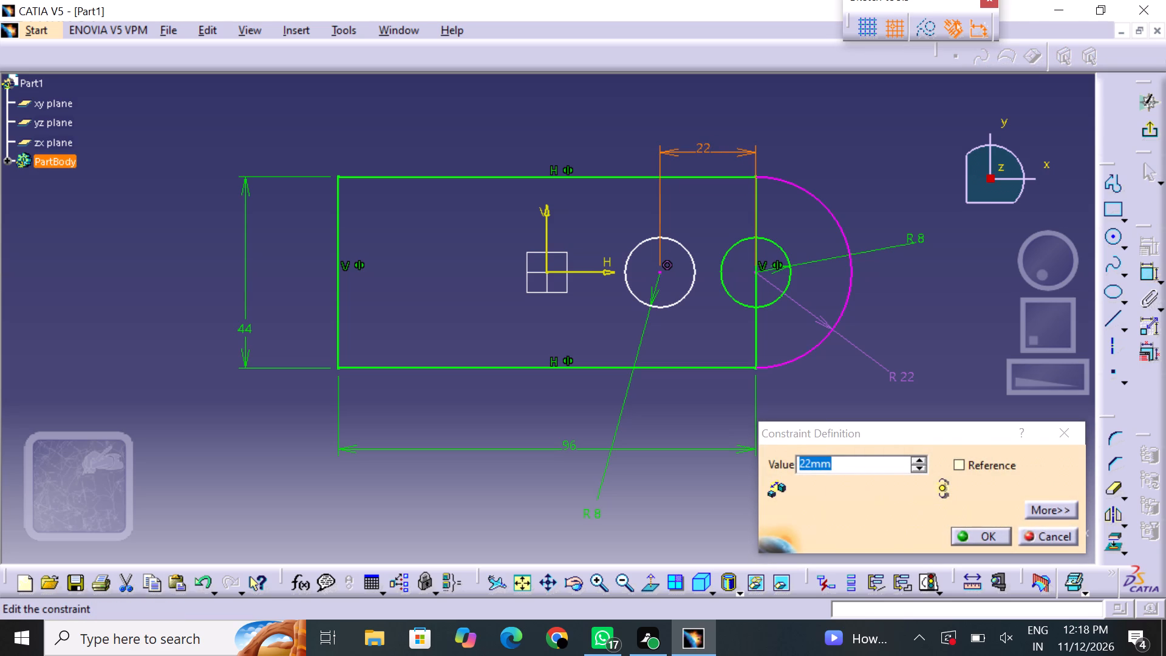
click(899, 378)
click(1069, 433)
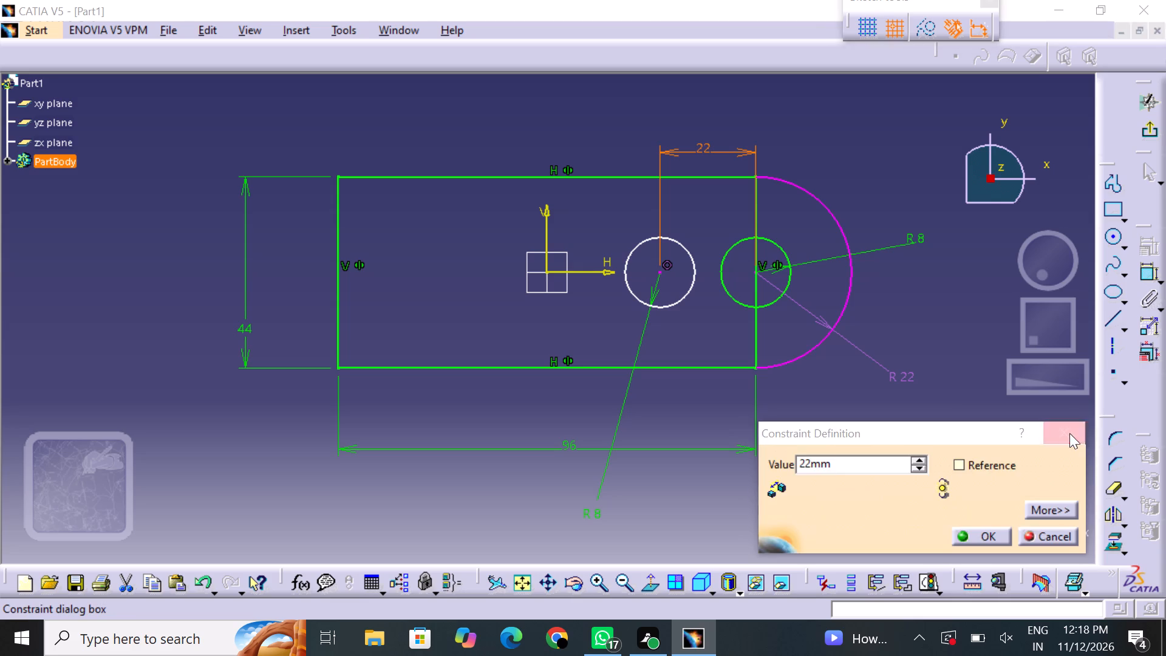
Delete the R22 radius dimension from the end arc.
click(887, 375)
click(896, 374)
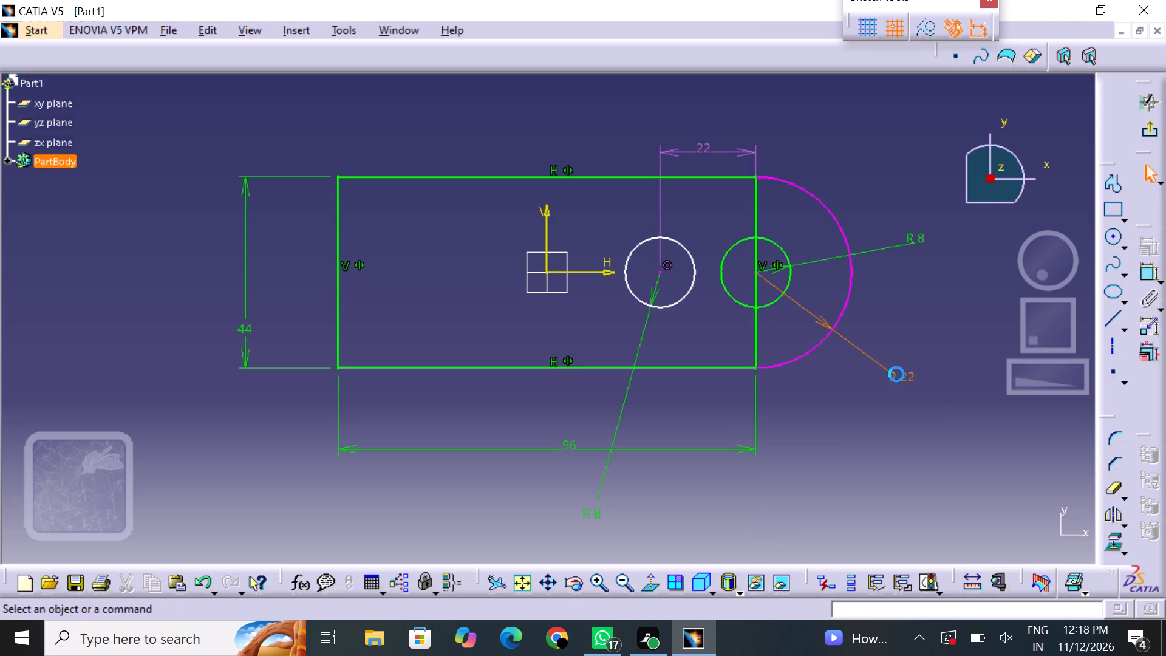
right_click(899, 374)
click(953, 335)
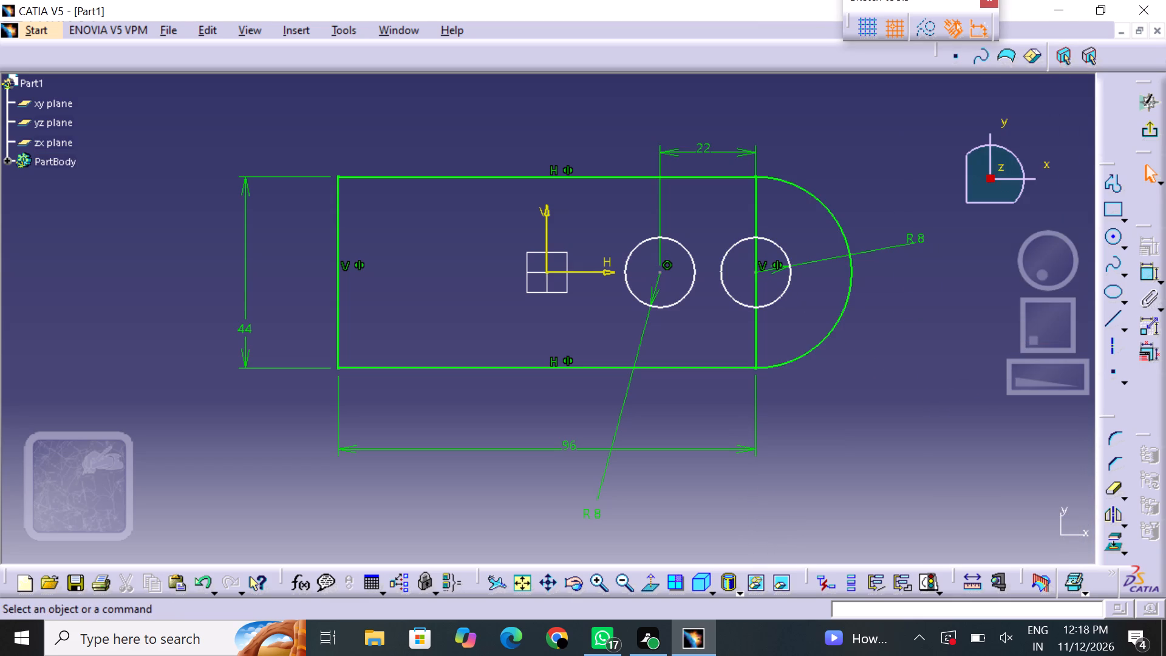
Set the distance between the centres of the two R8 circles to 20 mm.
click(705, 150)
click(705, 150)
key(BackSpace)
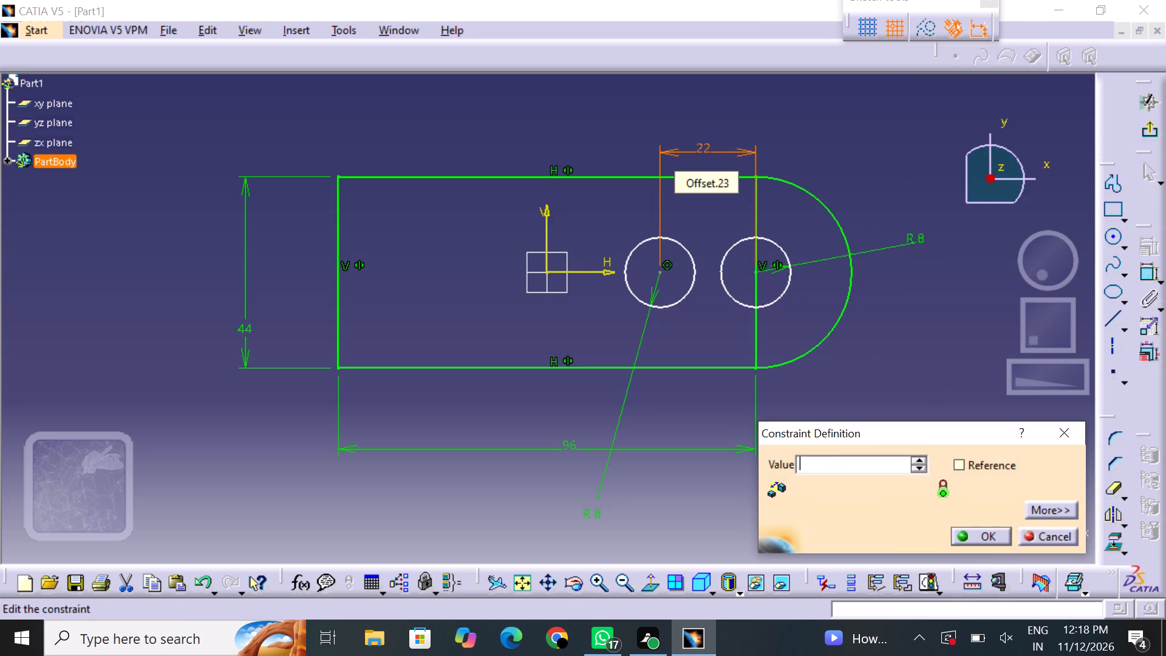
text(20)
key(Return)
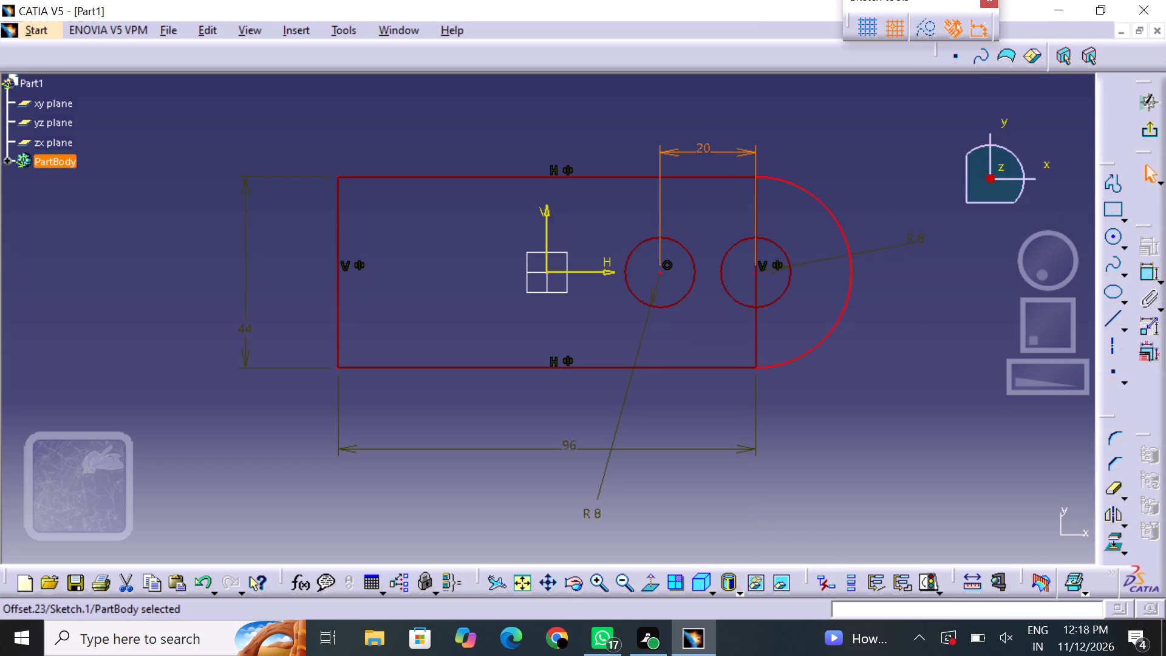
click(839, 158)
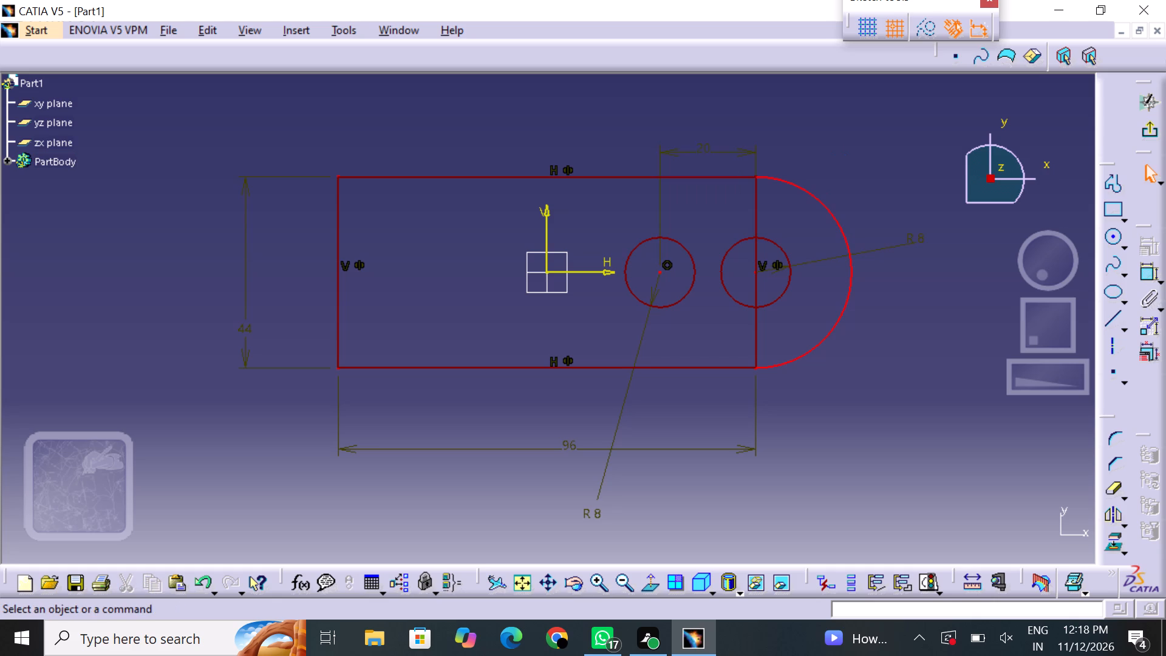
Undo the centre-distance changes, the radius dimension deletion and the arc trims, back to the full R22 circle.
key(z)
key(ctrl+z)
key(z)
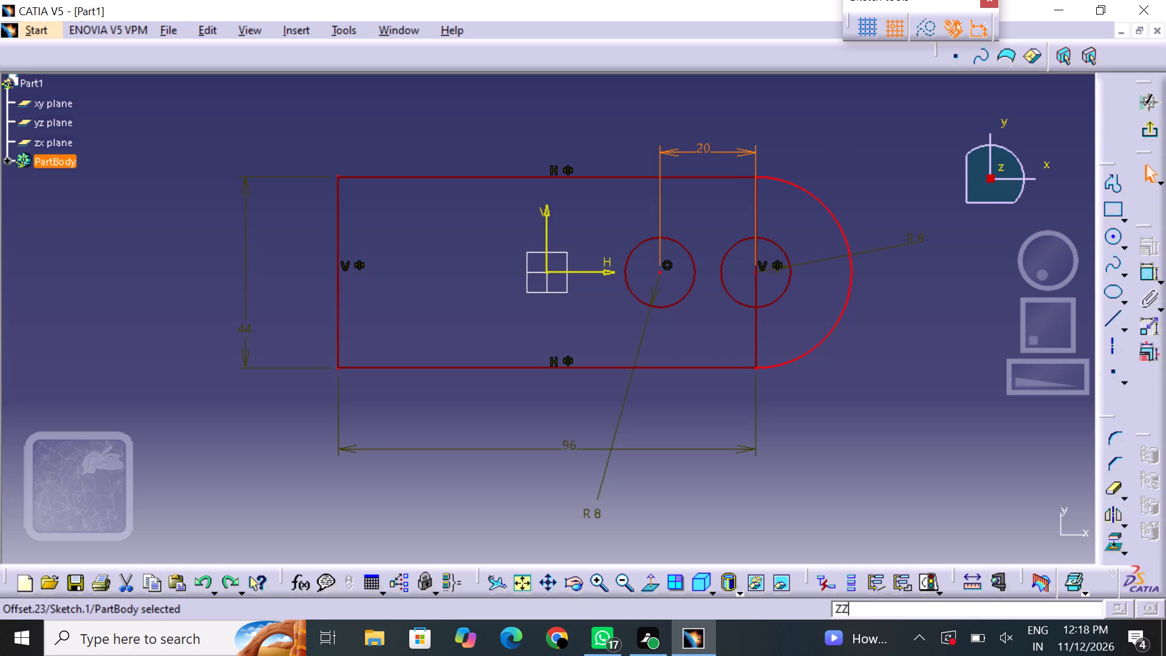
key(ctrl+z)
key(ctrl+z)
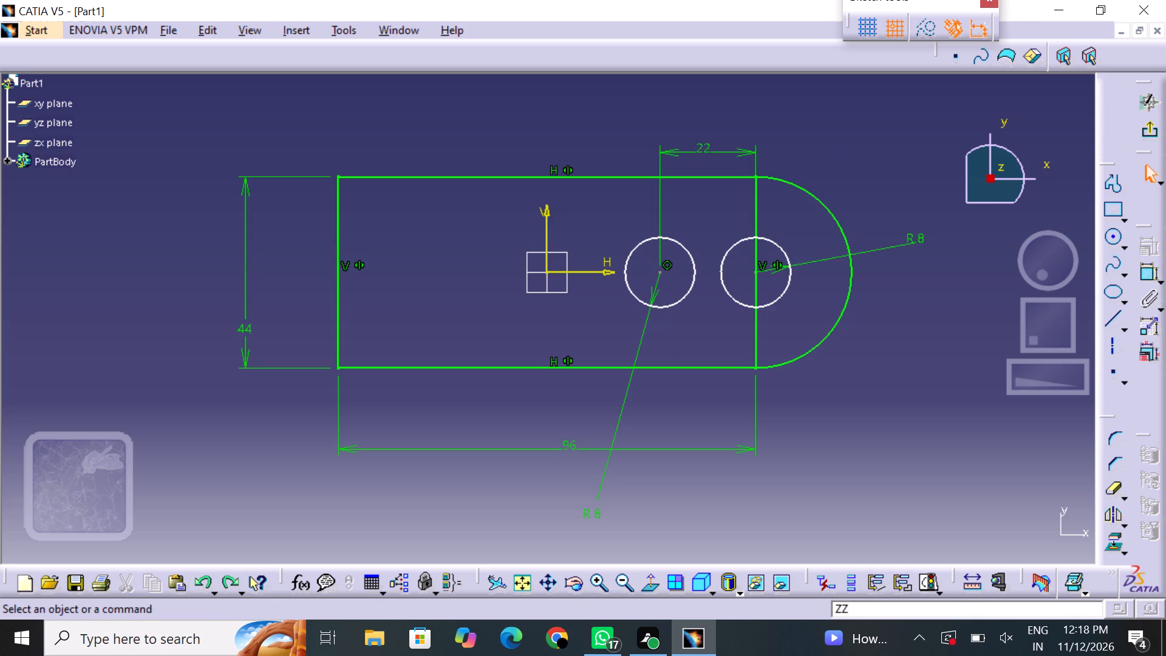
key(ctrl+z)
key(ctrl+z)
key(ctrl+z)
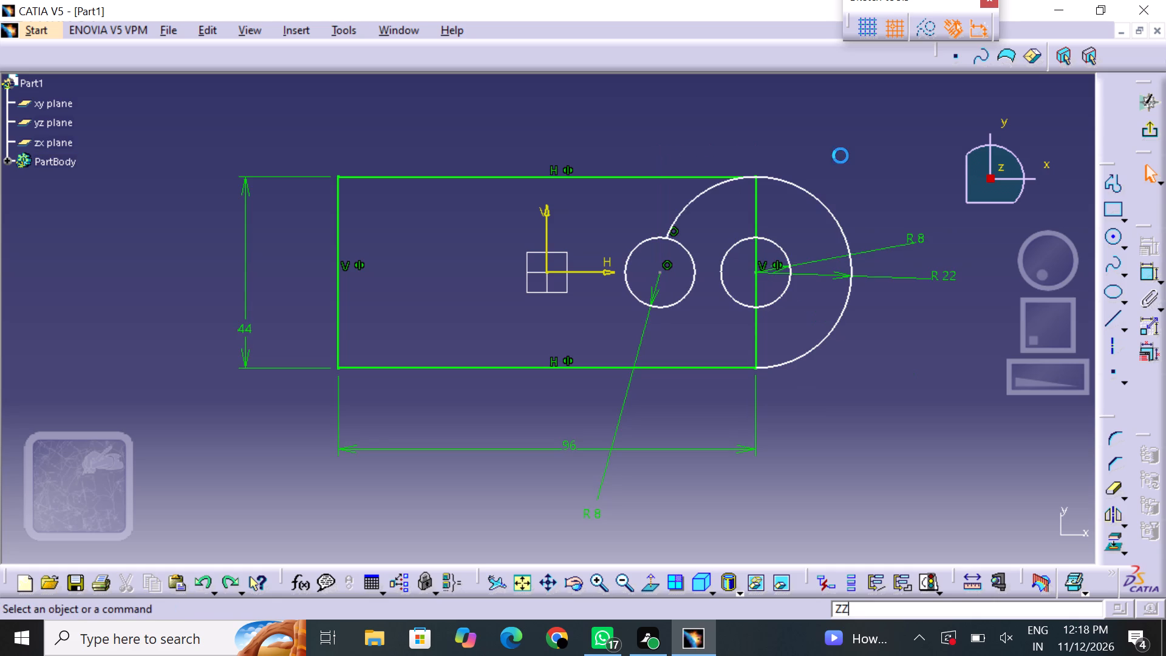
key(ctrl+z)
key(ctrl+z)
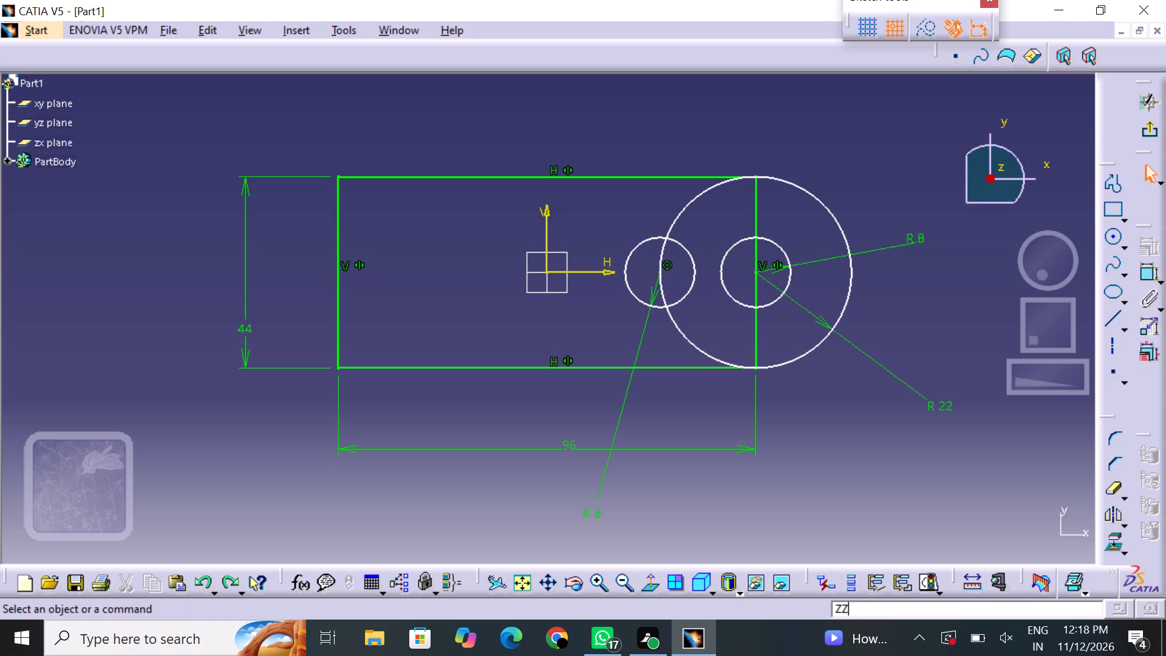
Delete the inner R8 circle that overlaps the R22 circle inside the rectangle.
click(689, 295)
right_click(689, 295)
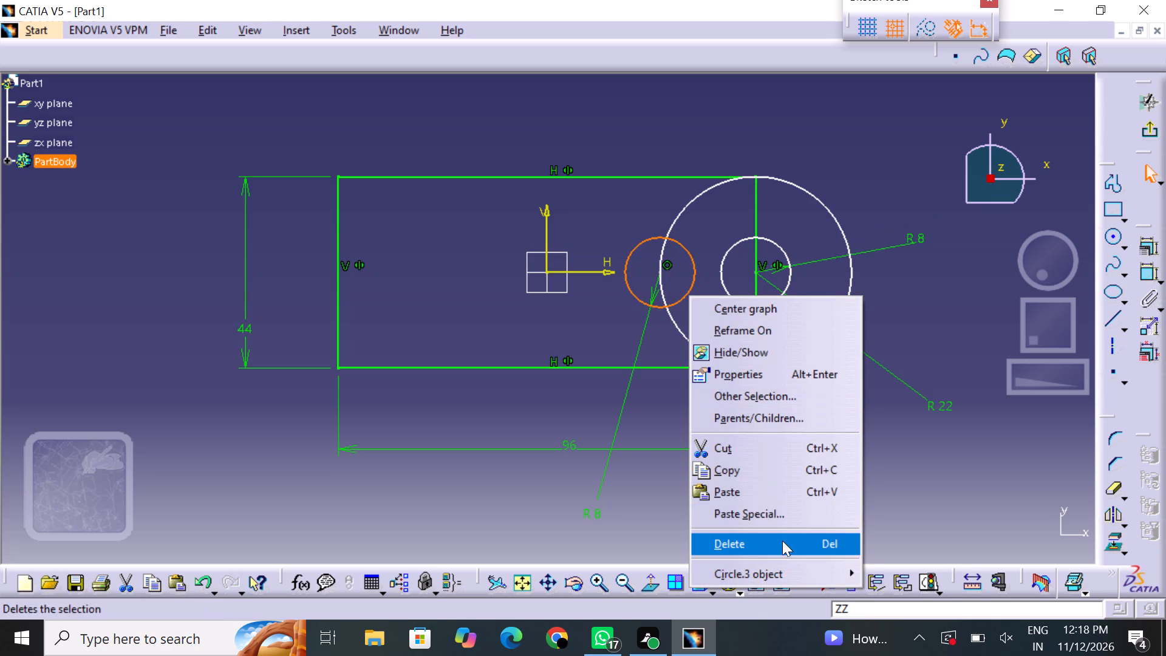
click(782, 542)
click(889, 471)
Sketch a circle of about 10 mm radius, centred on the H axis about 10 mm from the origin.
click(1153, 275)
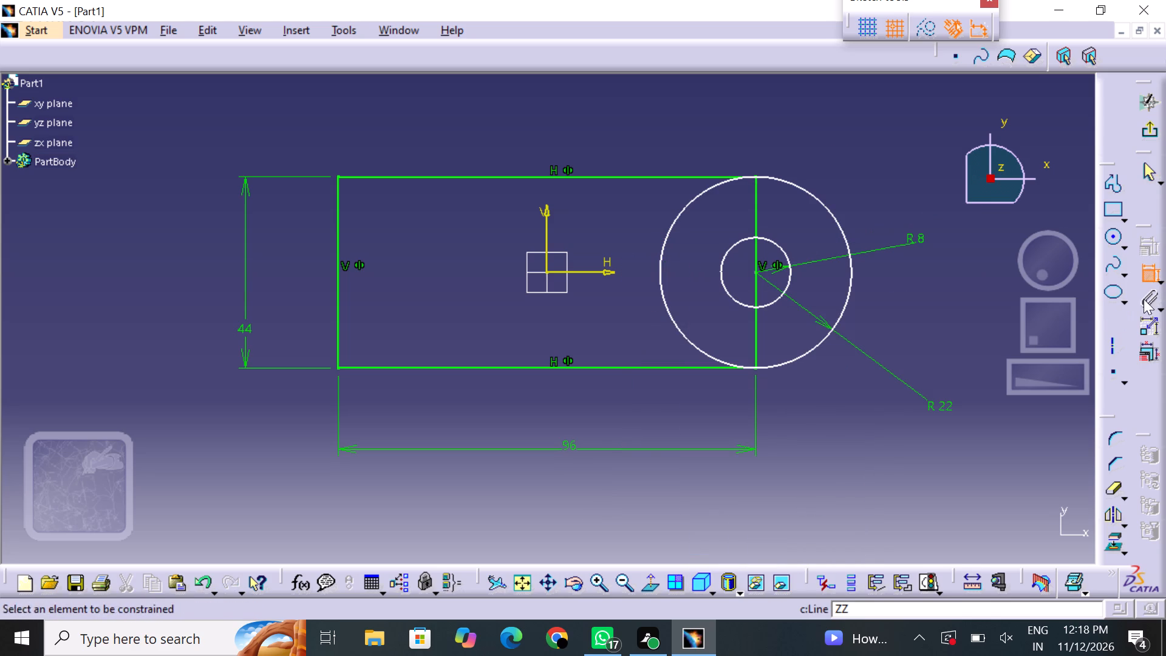
click(1150, 279)
click(1111, 233)
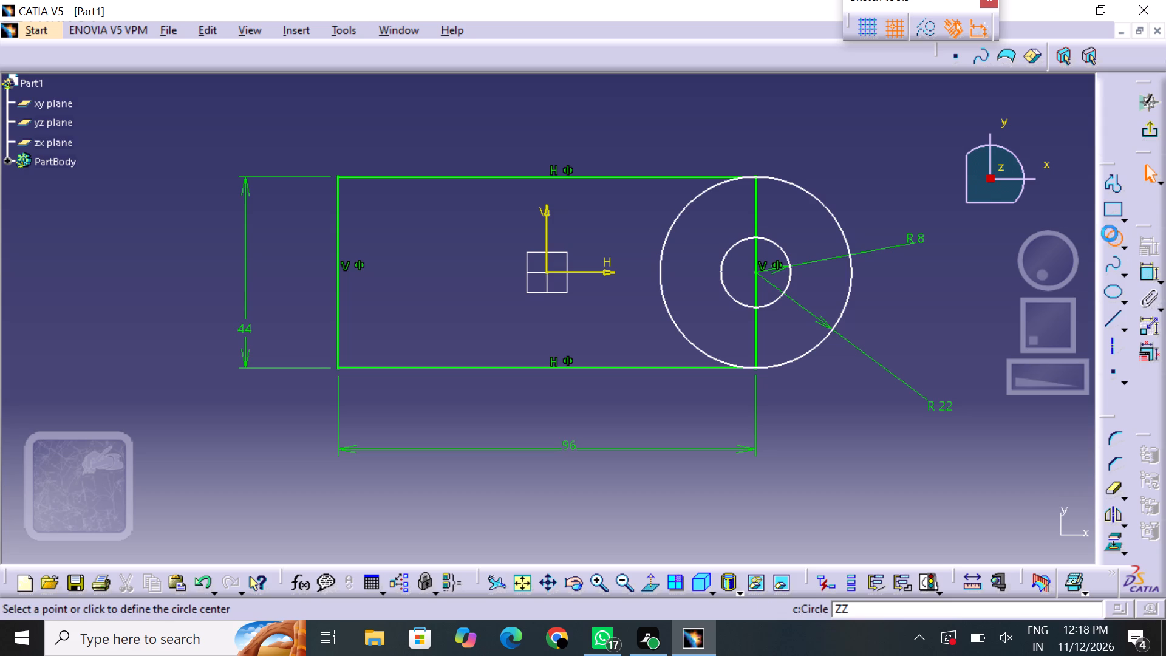
click(605, 276)
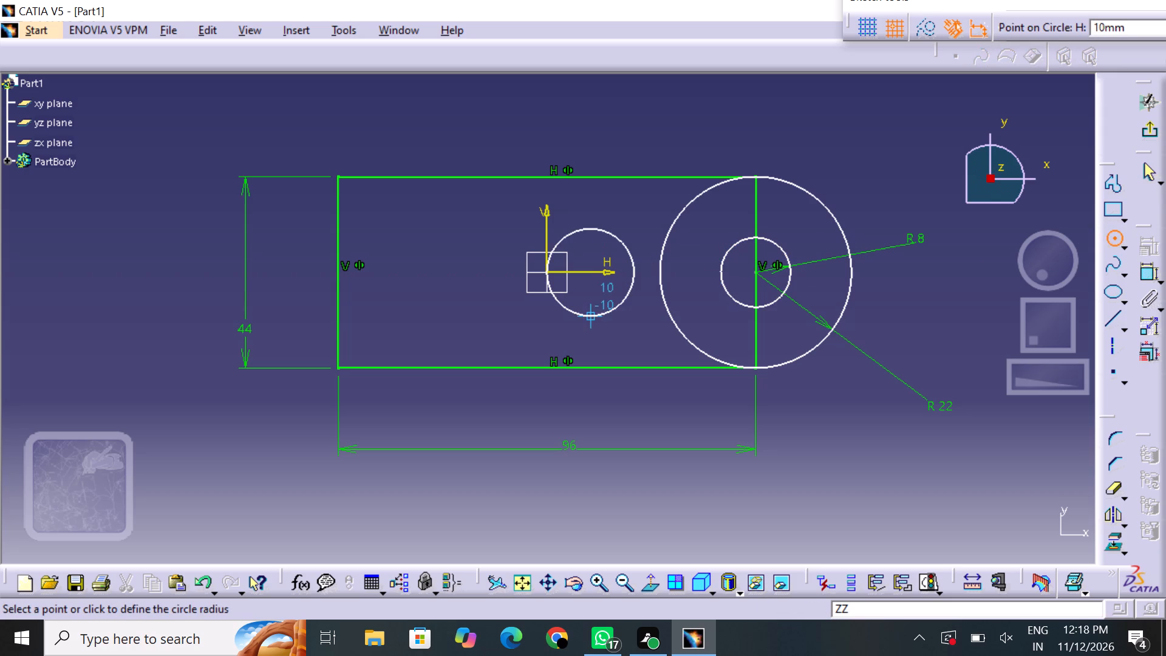
click(612, 298)
Dimension the new inner circle's radius below the rectangle and set it to 8 mm.
drag(1151, 261, 1153, 267)
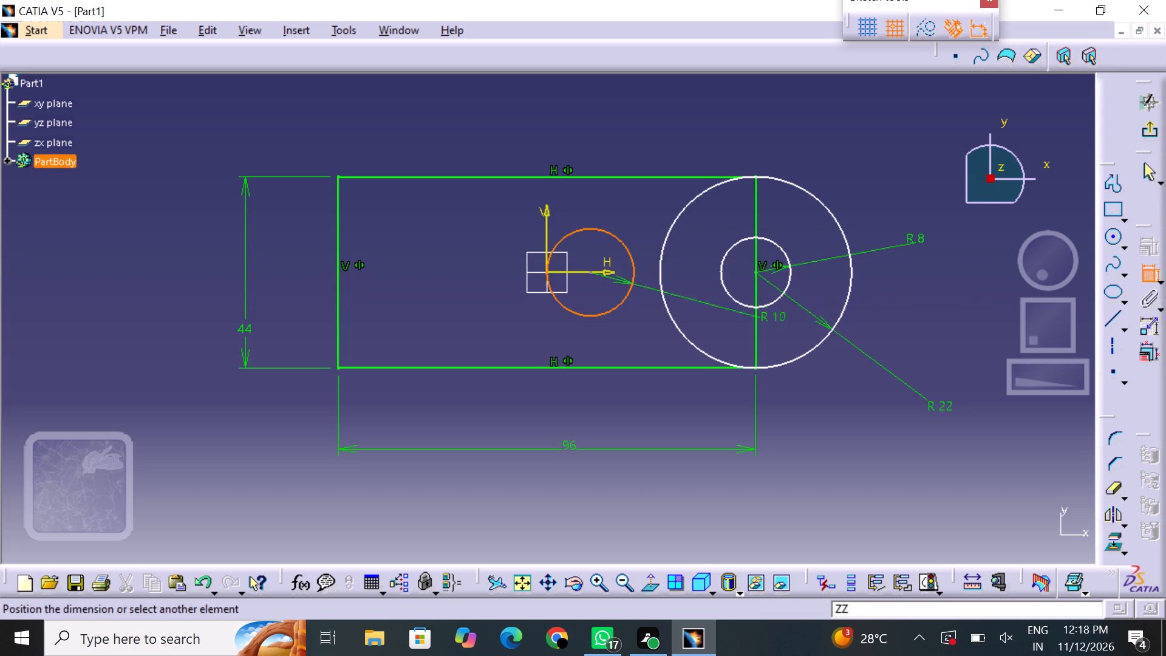
click(587, 488)
double_click(588, 480)
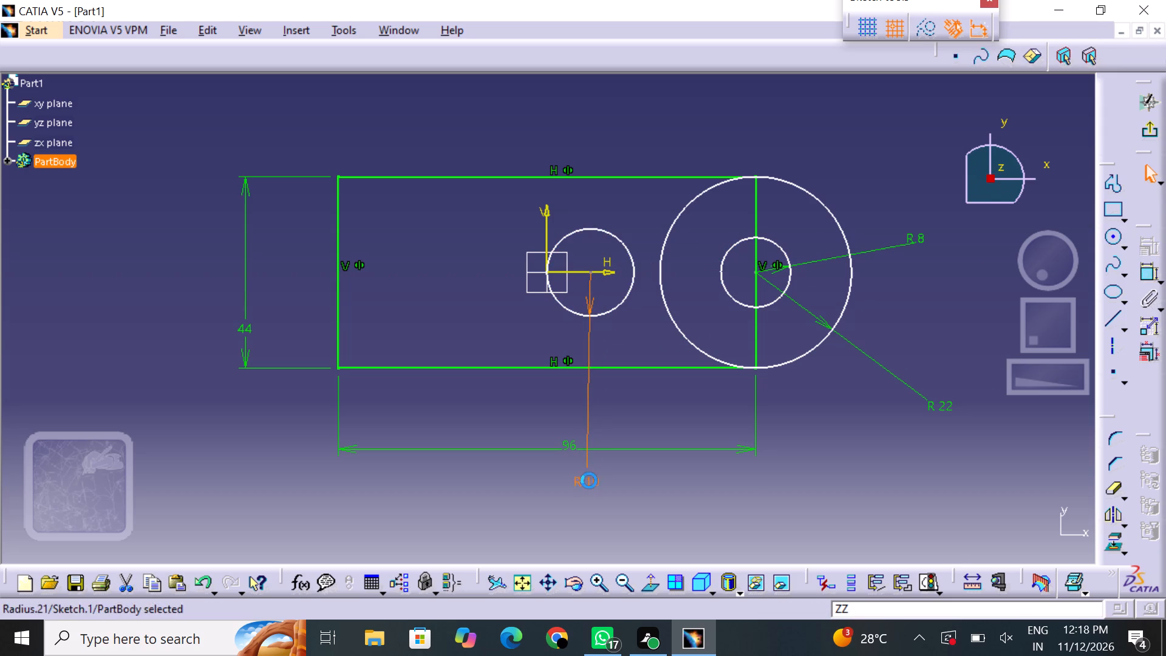
key(BackSpace)
key(8)
key(Return)
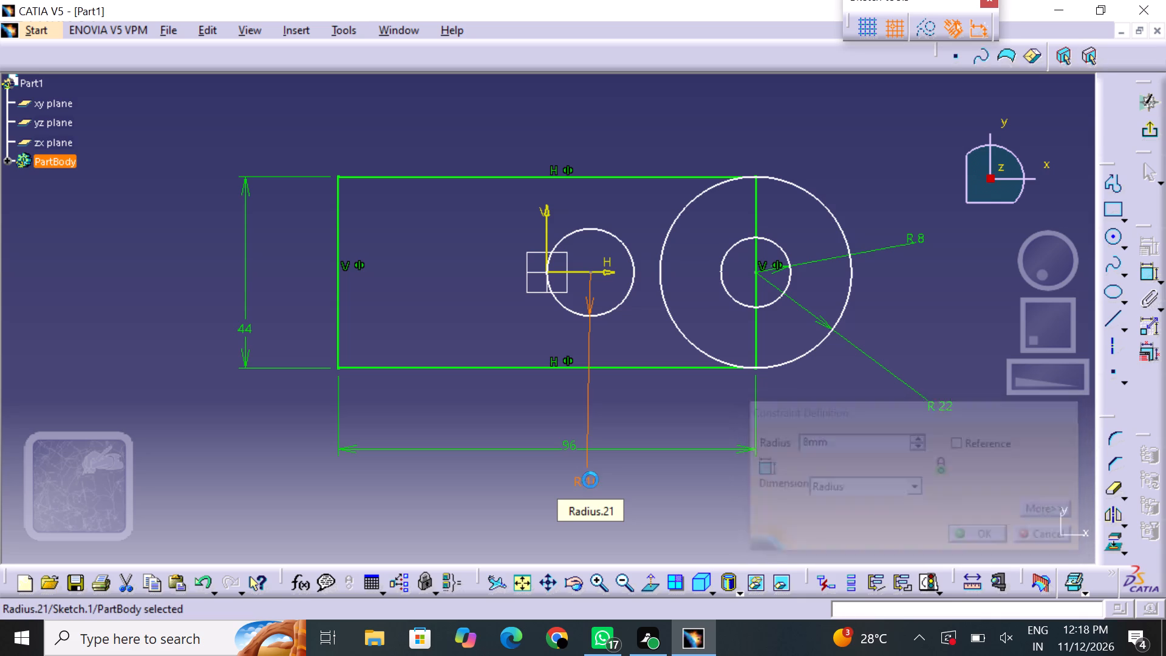
click(804, 468)
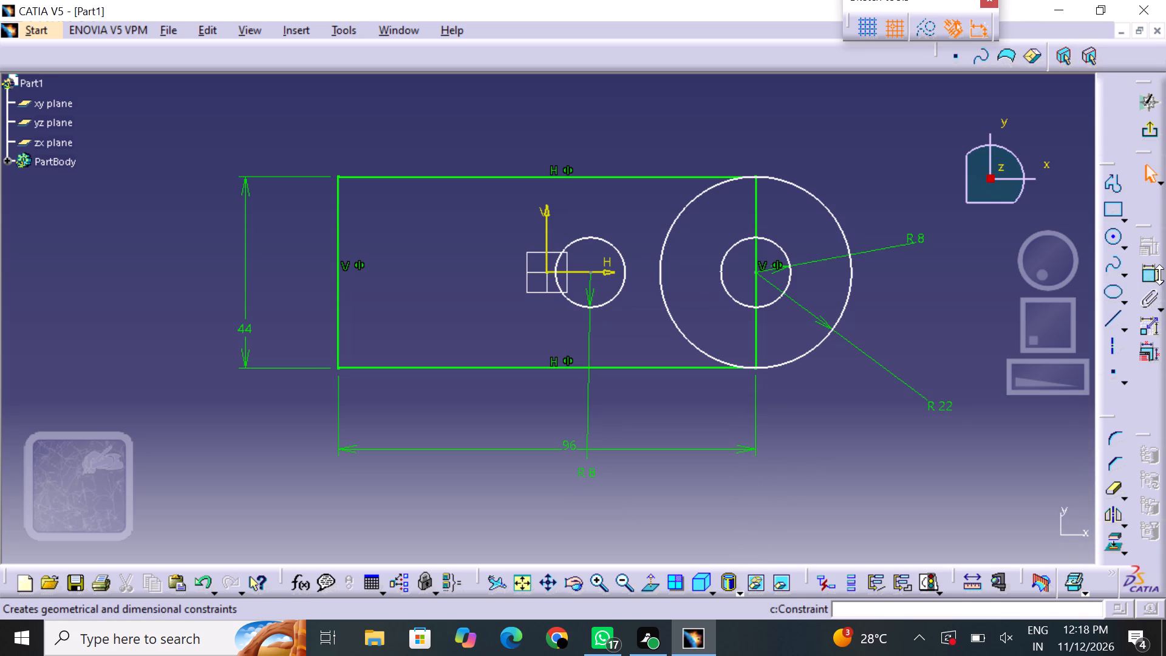
Dimension the horizontal distance from the inner R8 circle's centre to the R22 circle's centre, placing it above the rectangle.
click(1160, 274)
click(1118, 304)
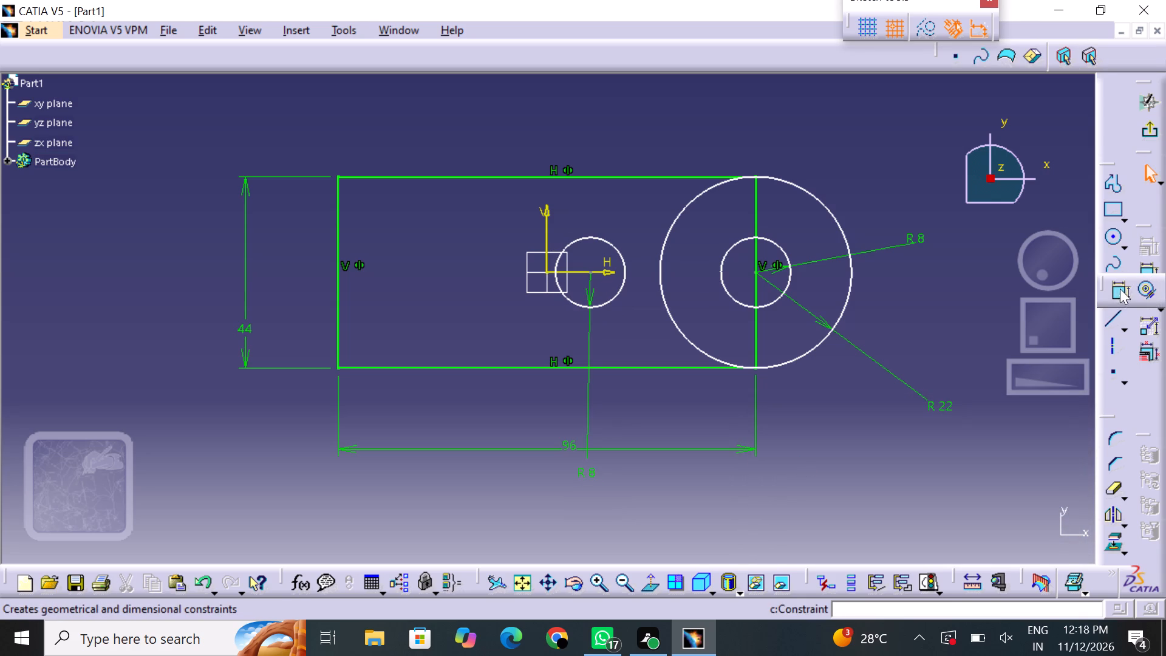
click(1122, 287)
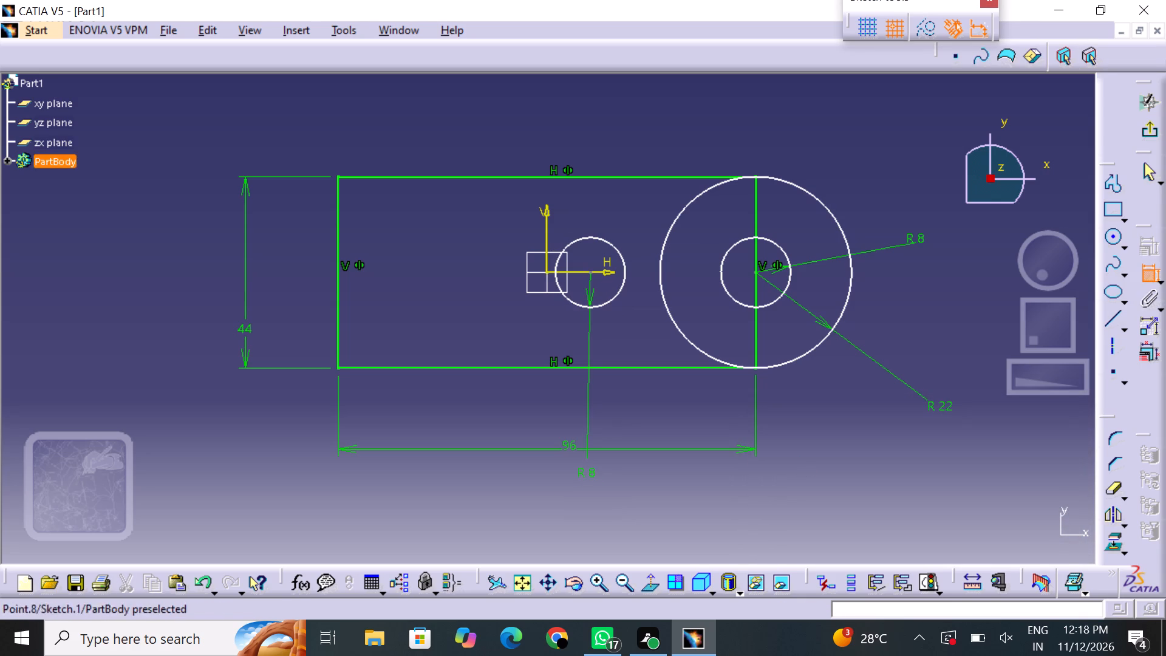
click(590, 270)
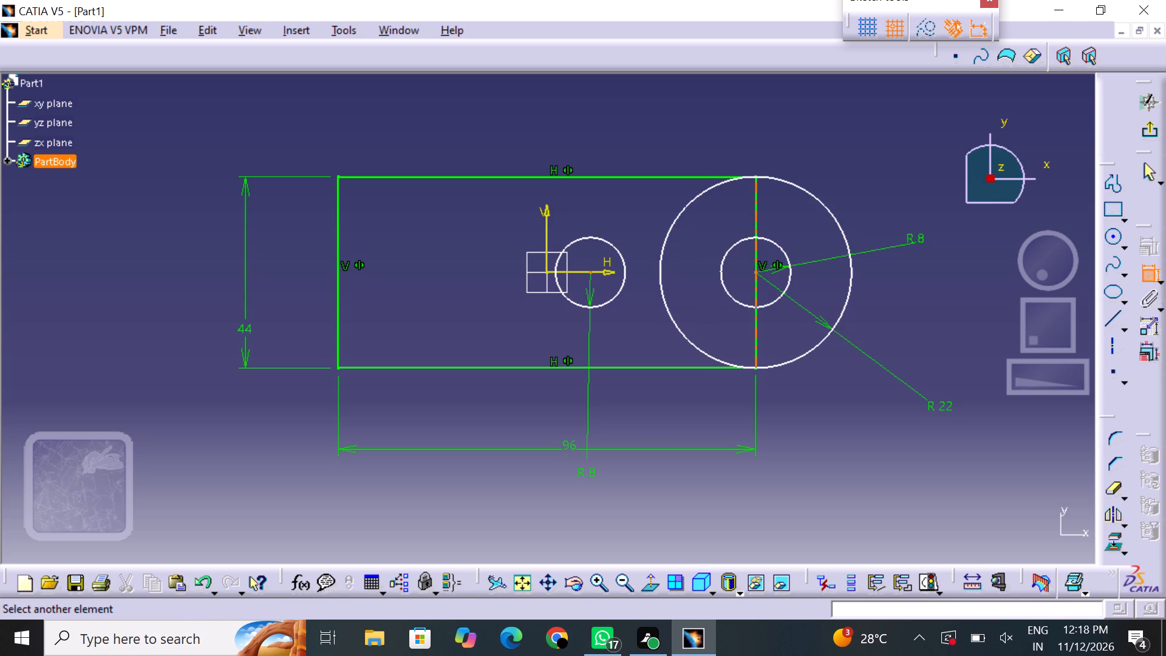
click(754, 270)
click(678, 135)
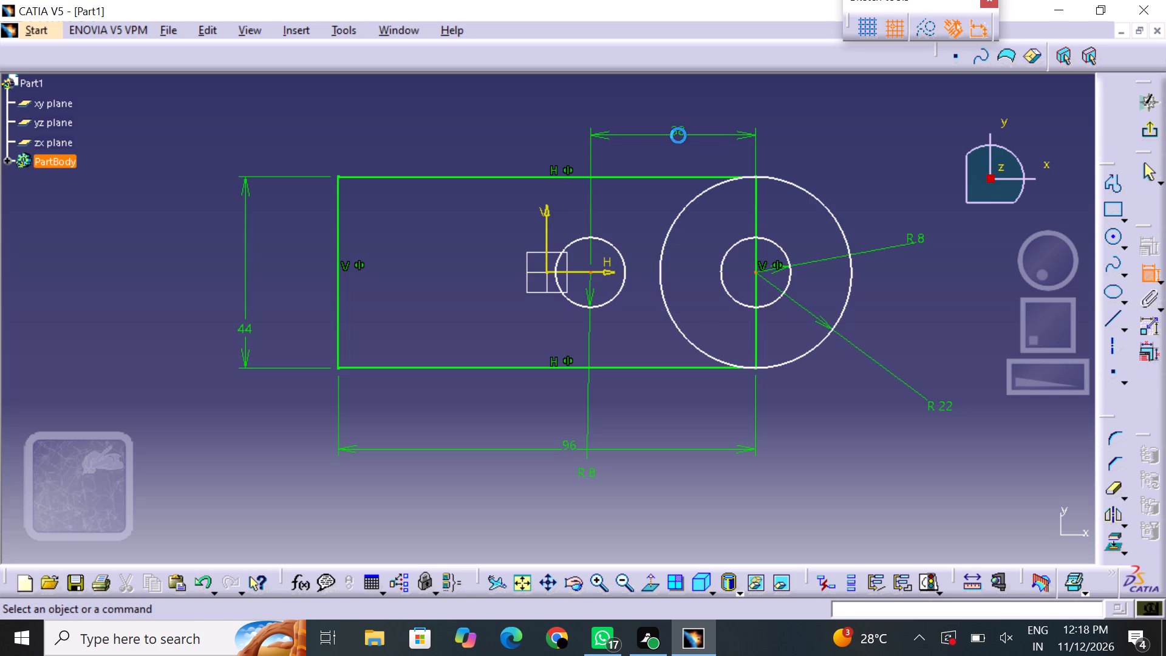
Set the horizontal distance between the inner R8 circle's centre and the R22 circle's centre to 20 mm.
double_click(681, 132)
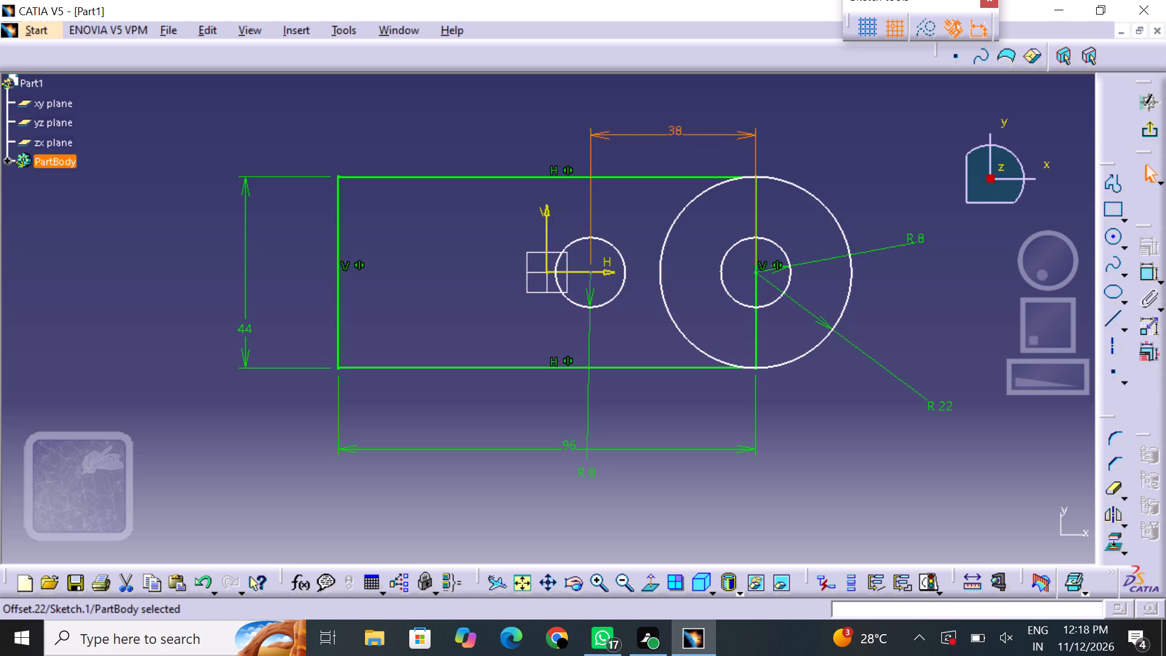
double_click(683, 131)
key(BackSpace)
text(20)
key(Return)
click(854, 176)
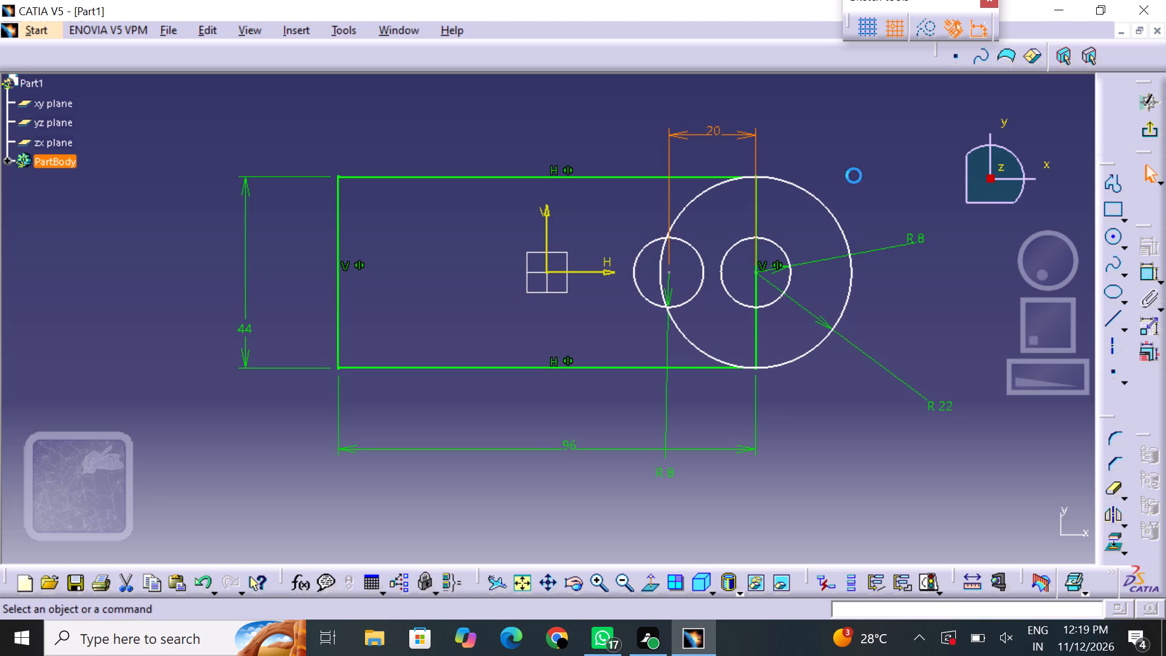
Quick-trim the portions of the R22 circle lying inside the rectangle, leaving only the outer semicircular end arc.
click(1114, 489)
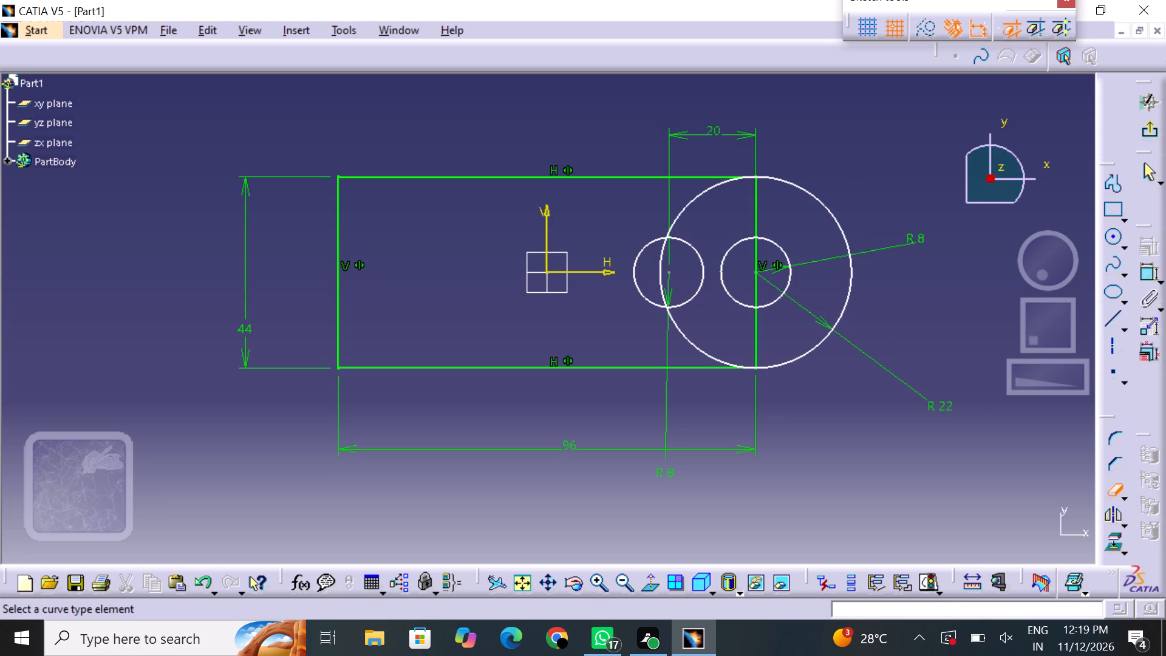
click(690, 198)
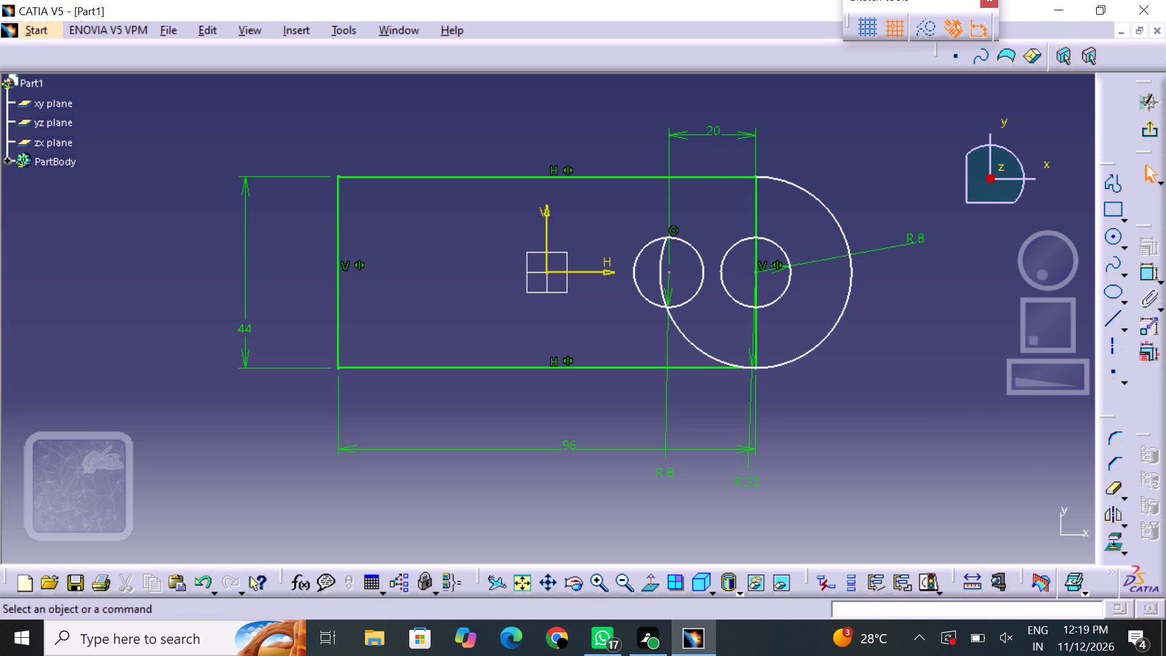
double_click(1117, 483)
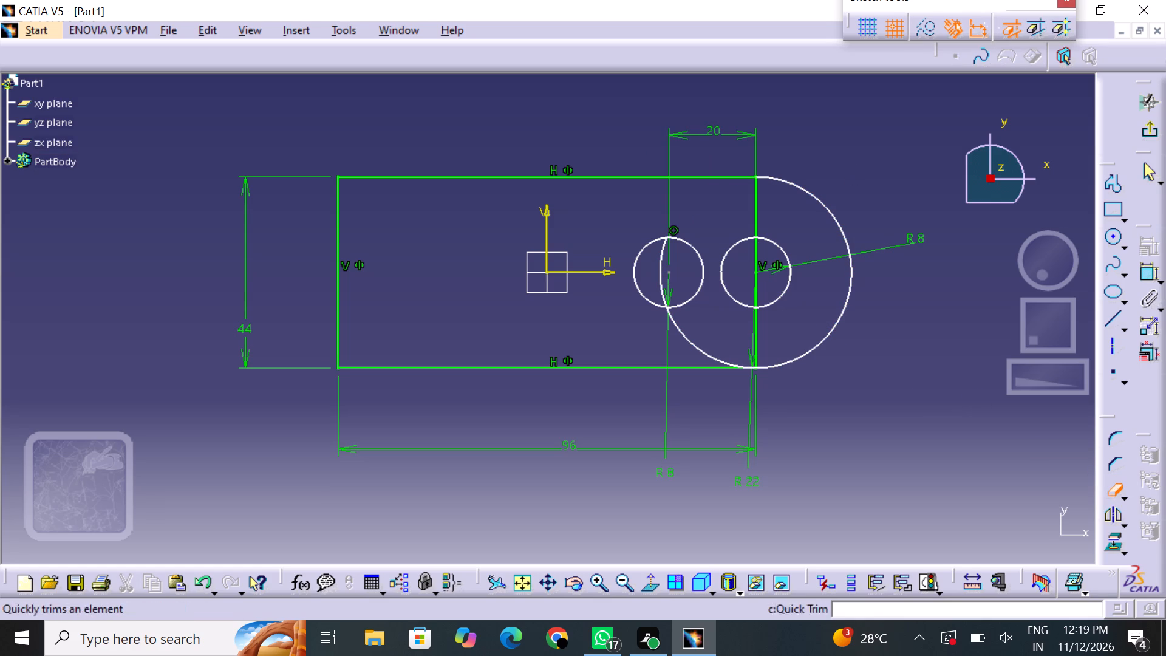
click(660, 270)
click(706, 354)
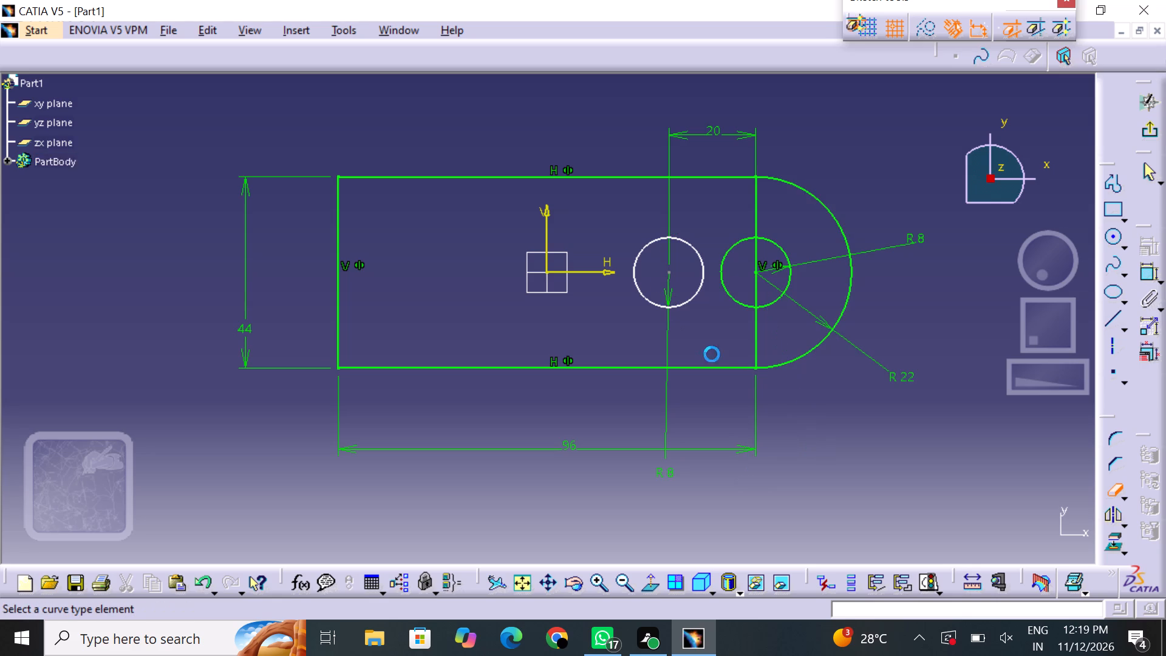
click(1105, 485)
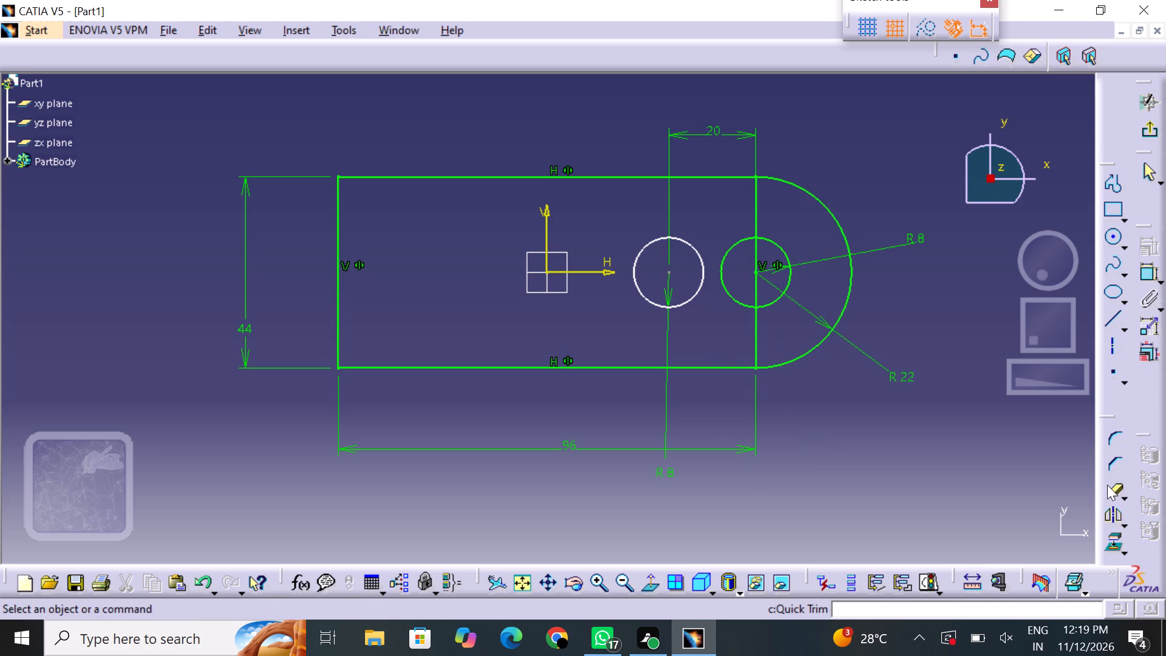
Sketch a line about 20 mm long joining the tops of the two R8 circles.
click(1113, 319)
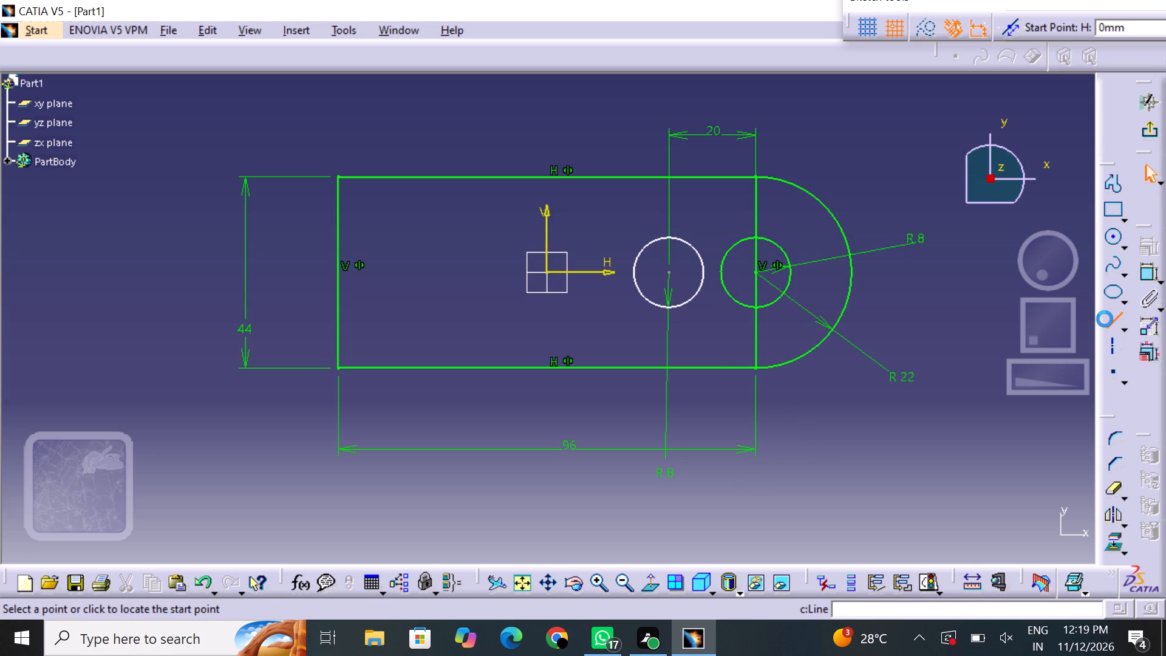
click(663, 237)
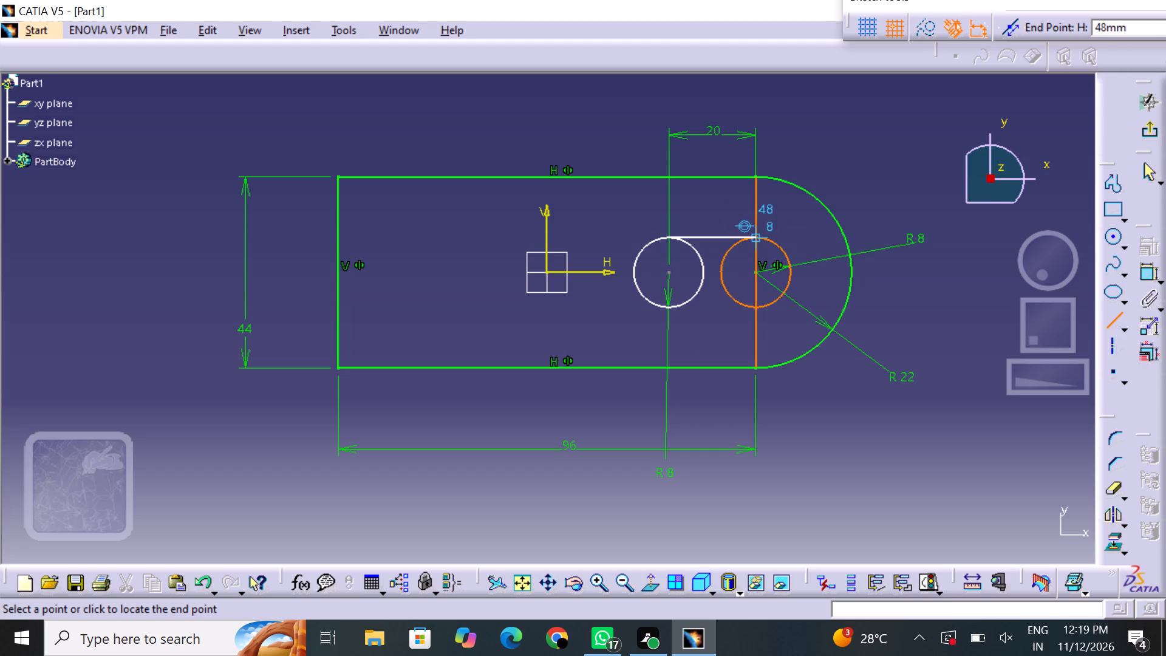
click(754, 238)
click(841, 431)
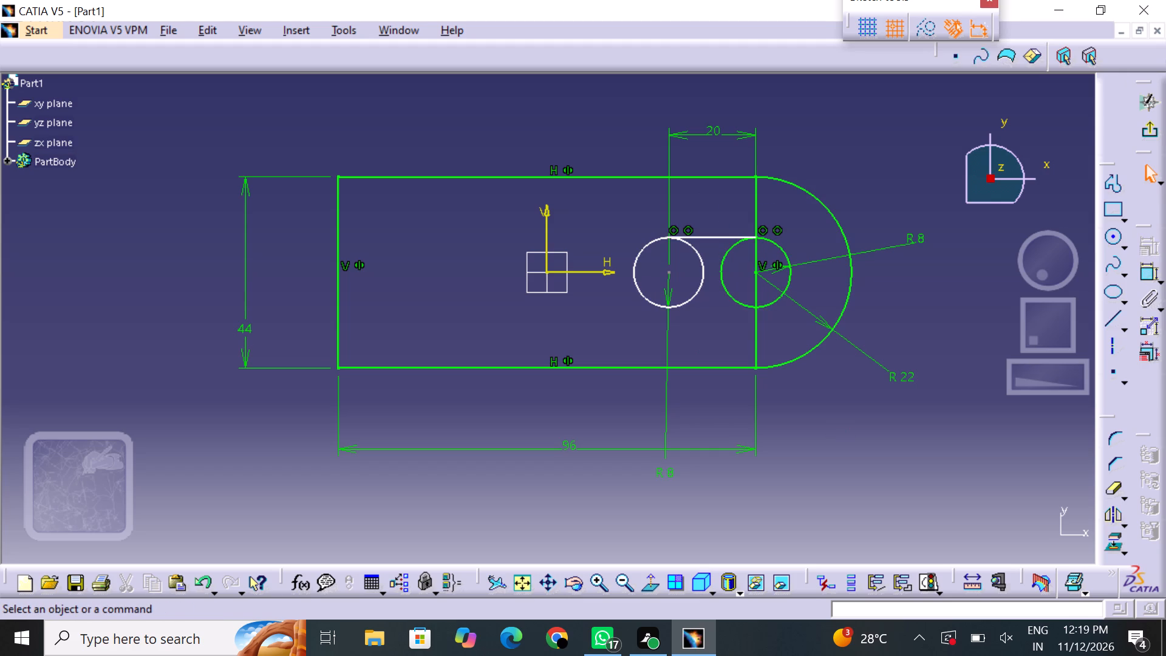
Sketch a line about 20 mm long joining the bottoms of the two R8 circles.
click(1106, 238)
click(1107, 239)
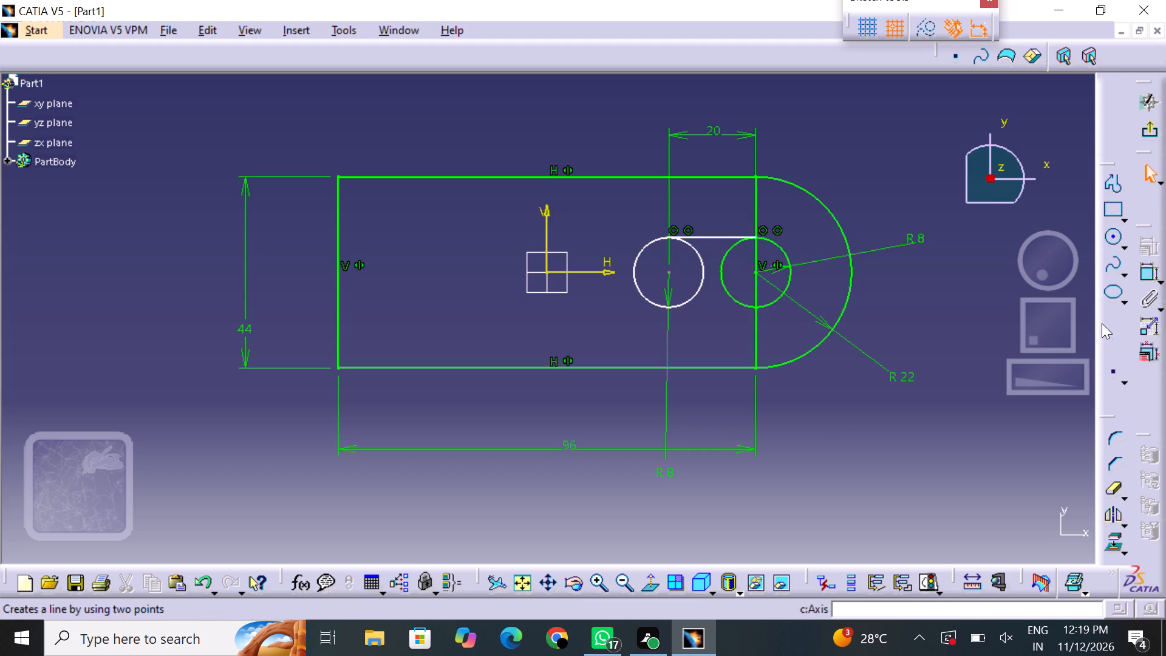
click(1102, 321)
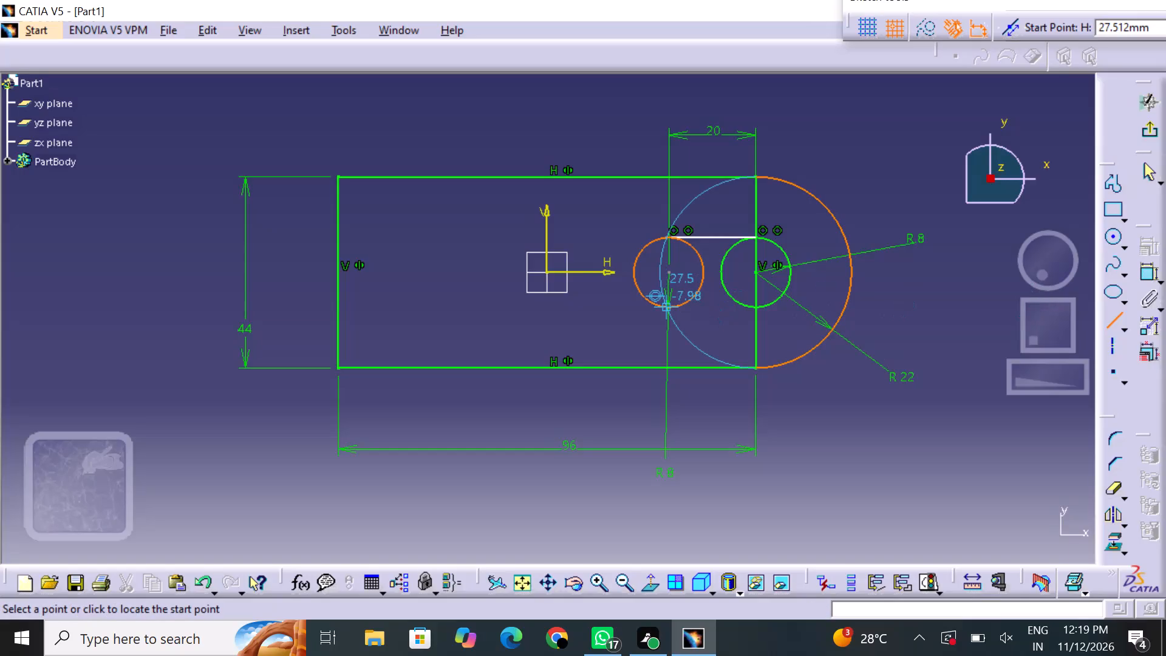
click(667, 306)
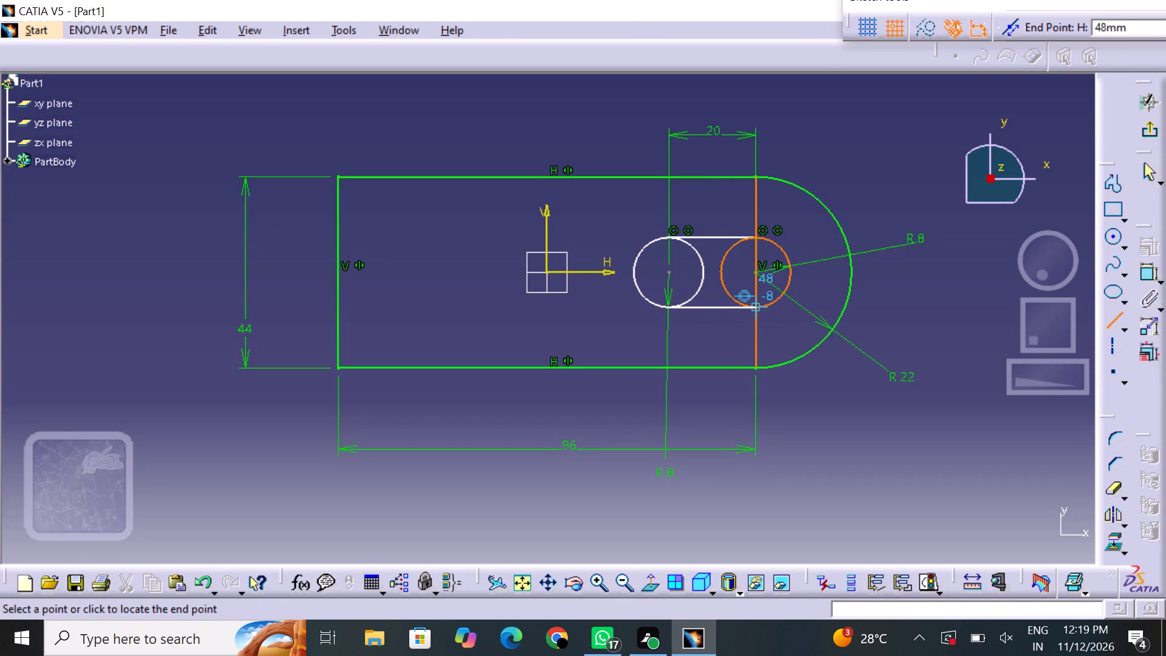
click(755, 306)
click(868, 409)
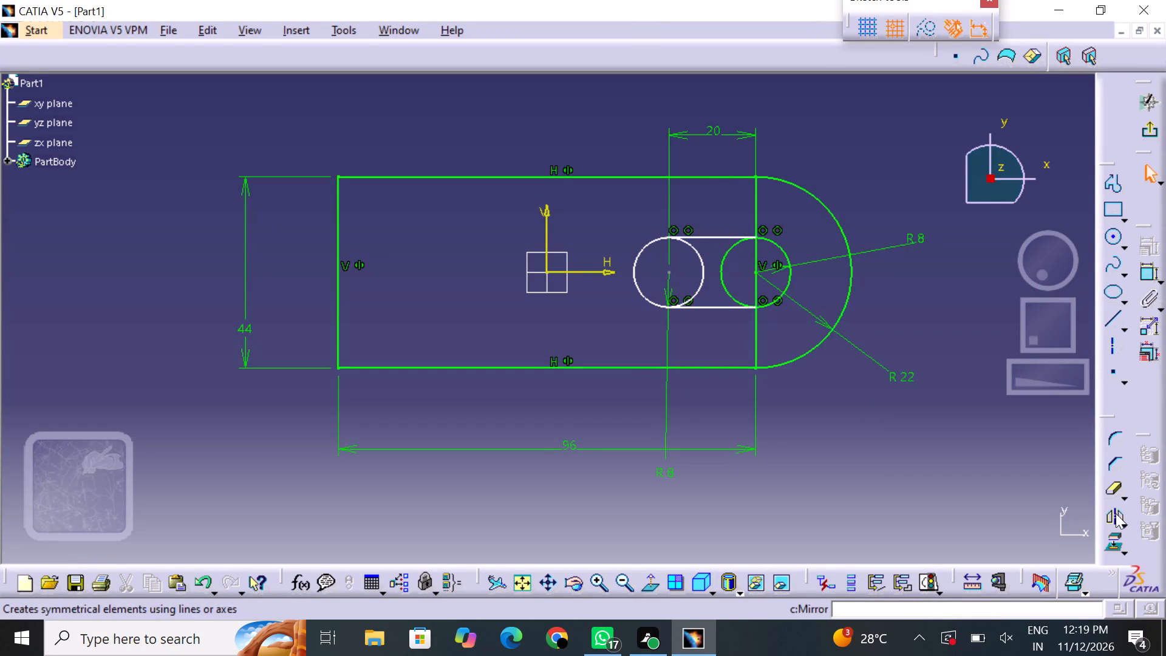
Quick-trim the facing inner halves of both R8 circles to leave a closed slot outline.
double_click(1117, 489)
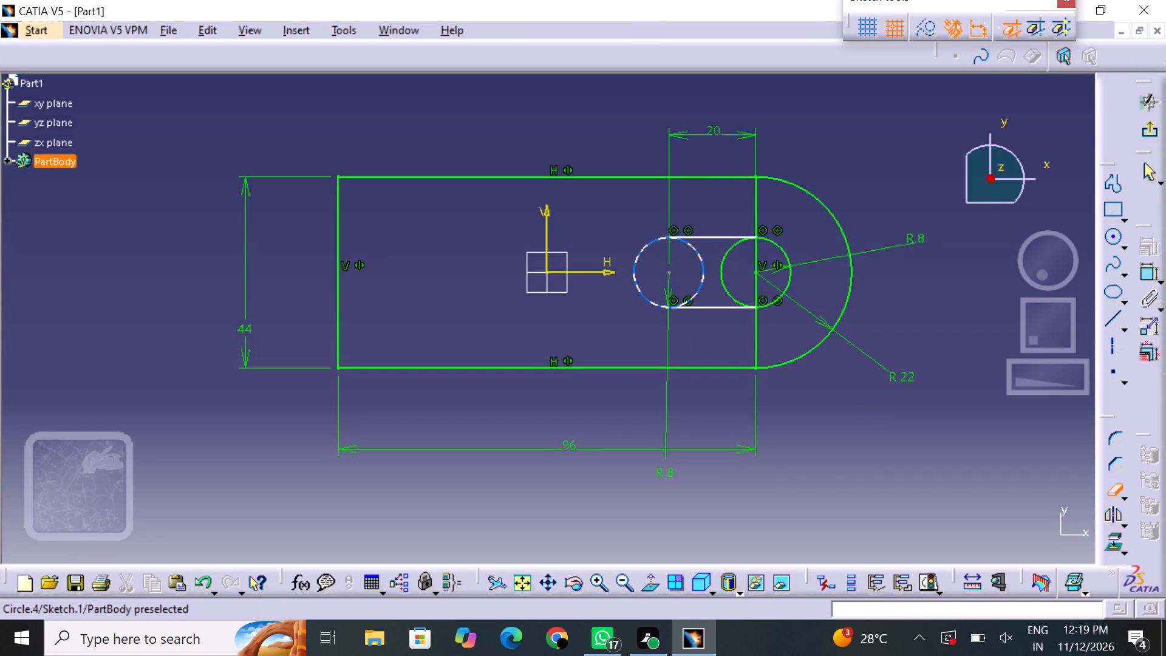
click(698, 270)
click(721, 274)
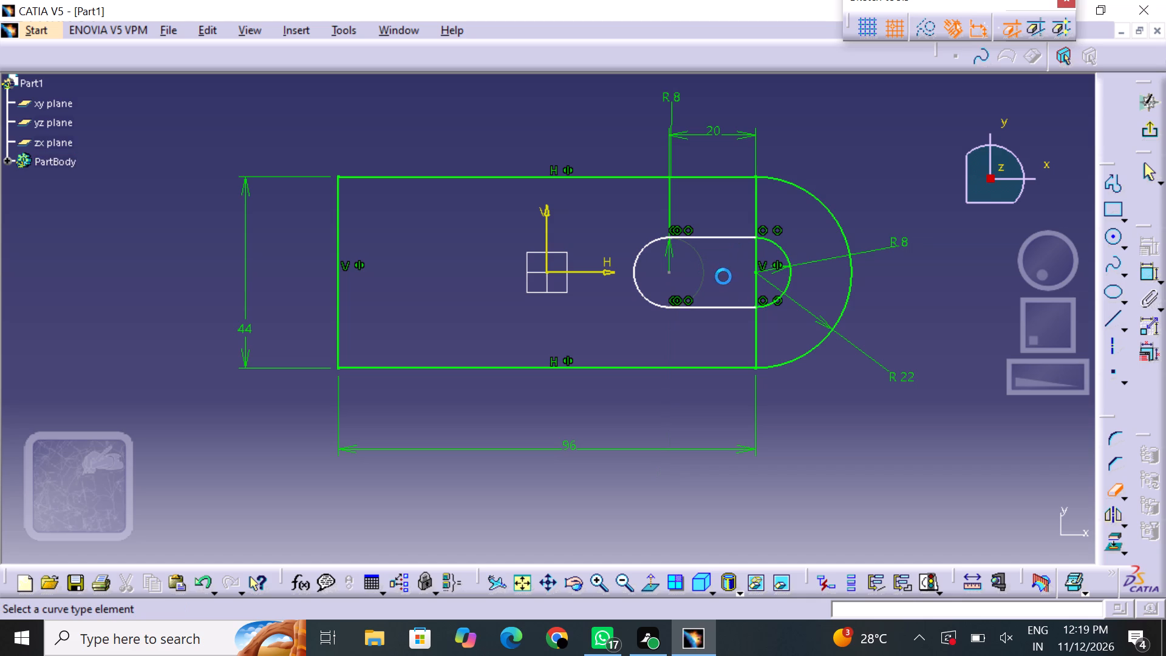
click(910, 429)
click(1118, 490)
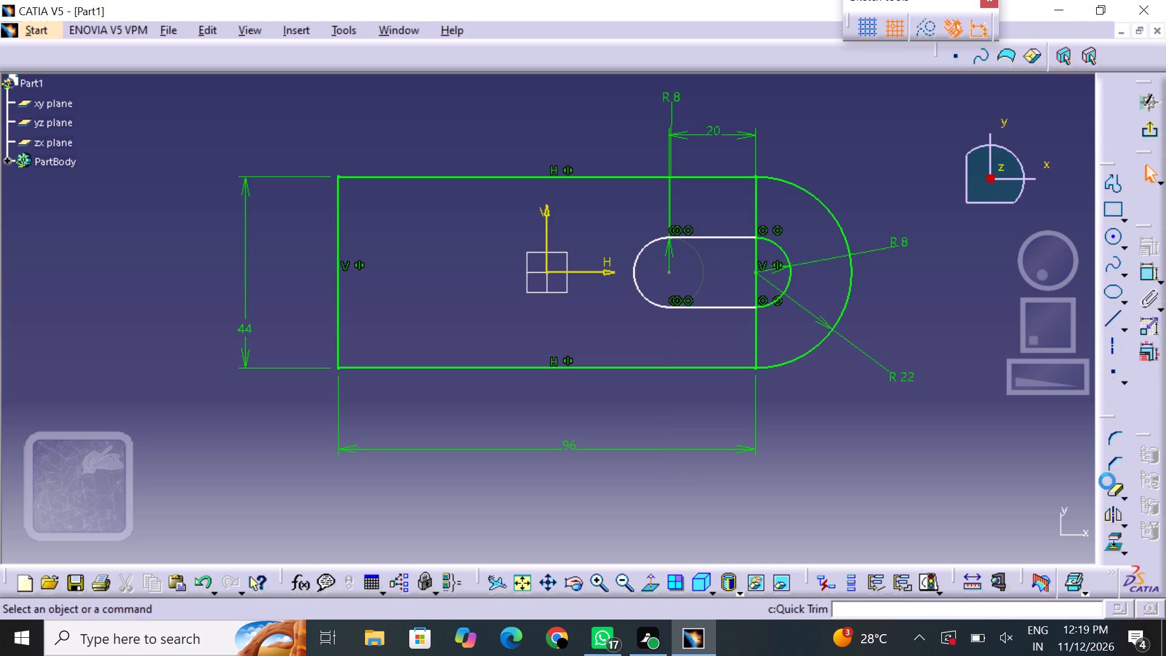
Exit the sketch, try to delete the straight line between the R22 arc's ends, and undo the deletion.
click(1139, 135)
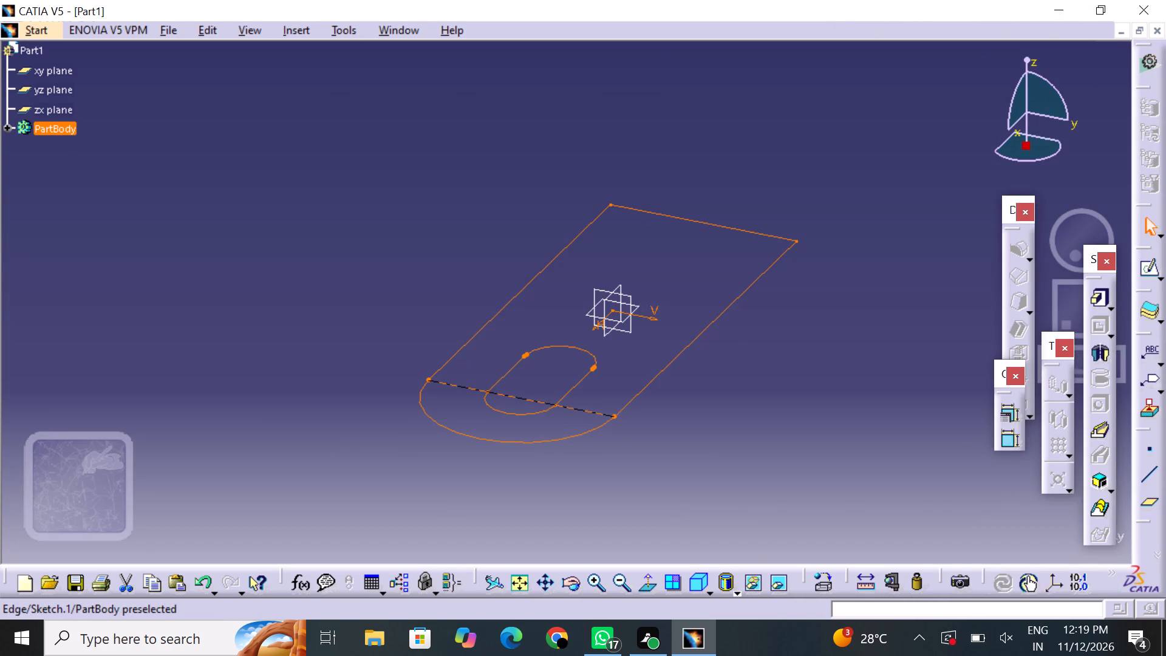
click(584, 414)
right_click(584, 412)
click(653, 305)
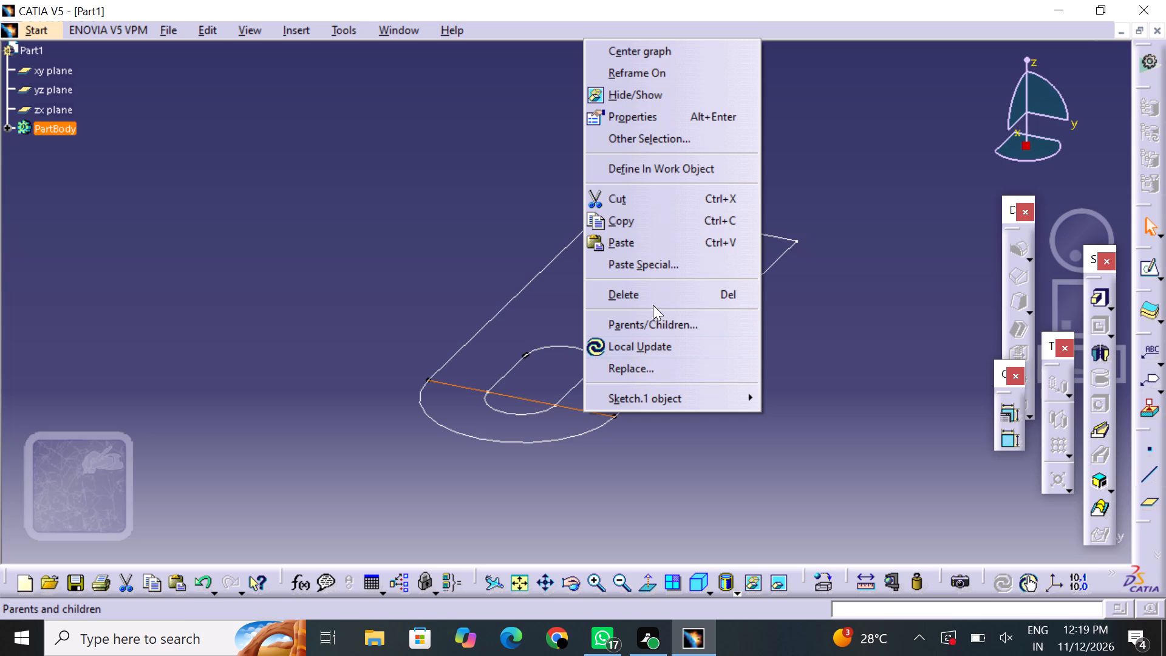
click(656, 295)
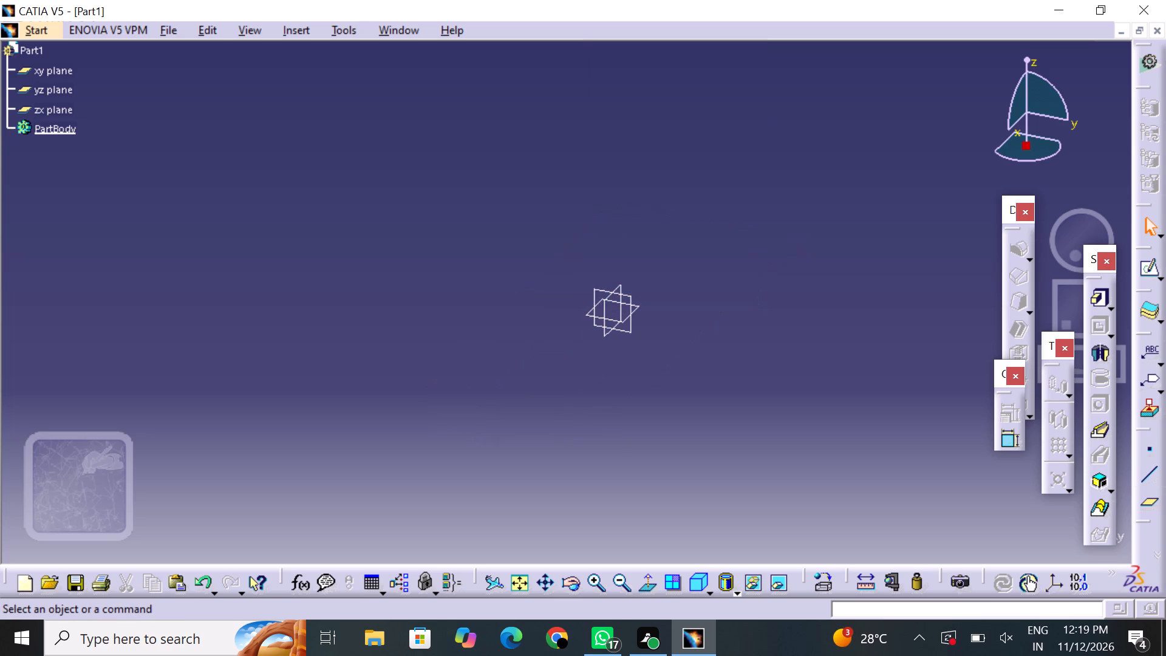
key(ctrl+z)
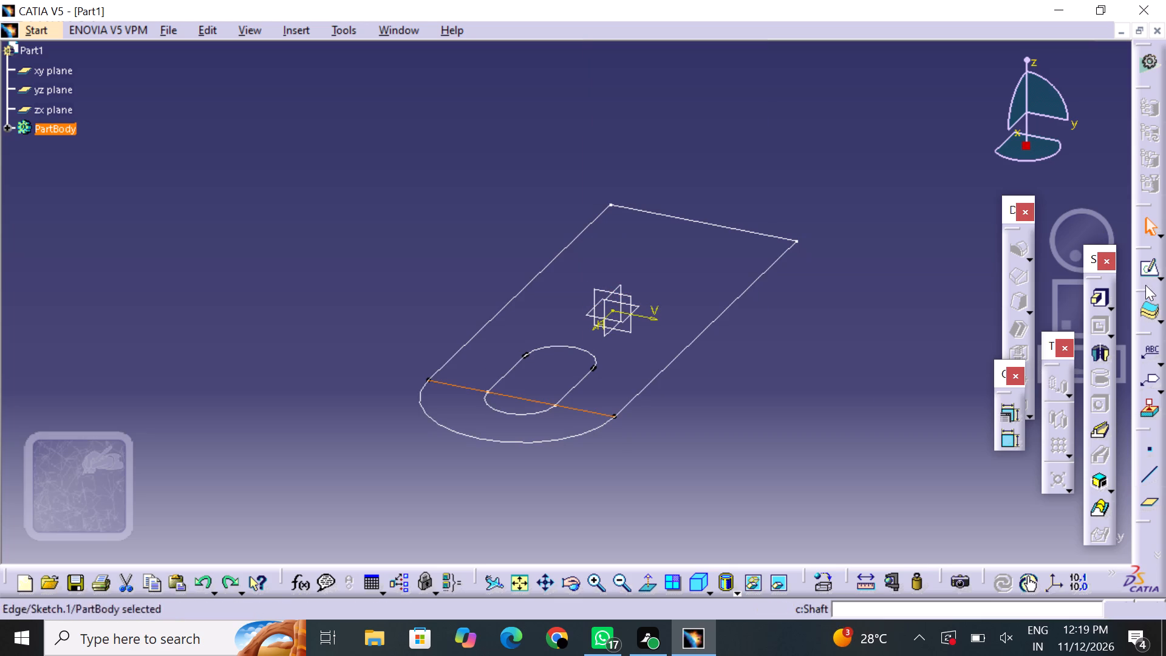
Reopen the profile sketch and delete the rectangle's vertical line that crosses the slot beside the R22 arc.
click(1145, 271)
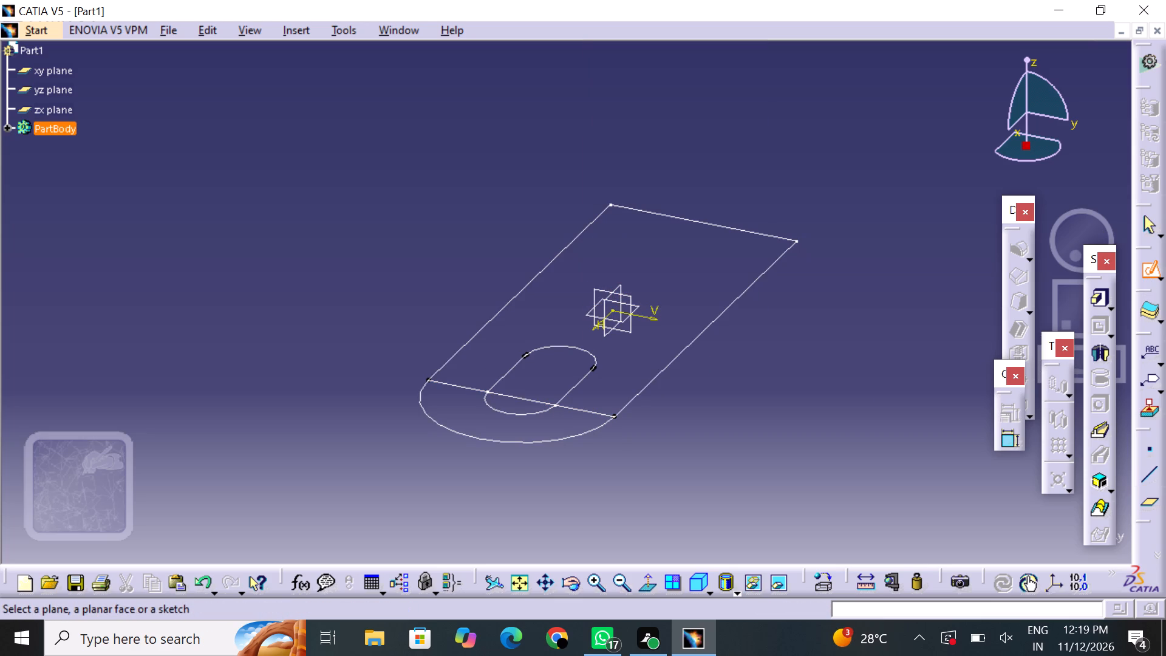
click(716, 324)
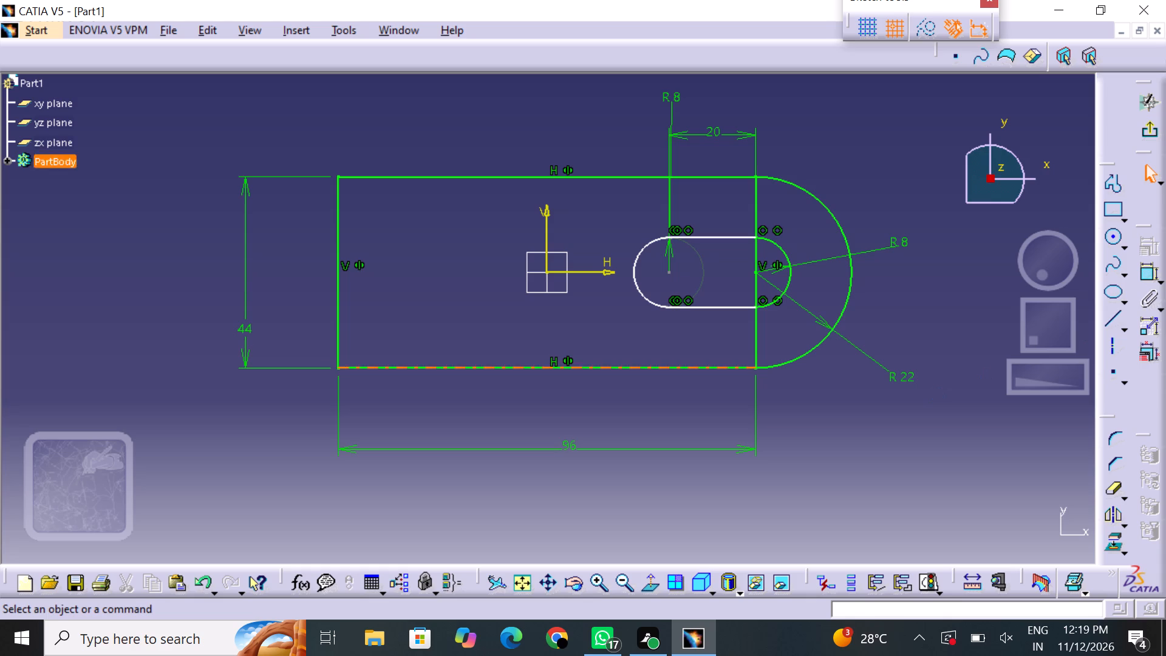
click(754, 324)
right_click(754, 324)
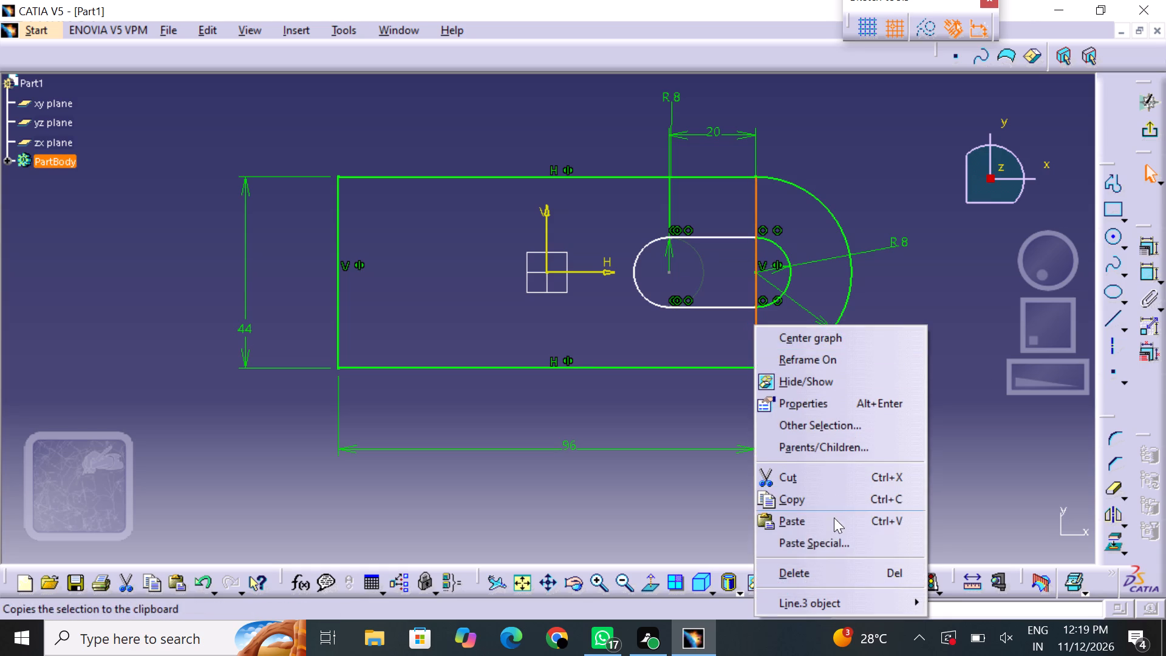
click(841, 564)
click(835, 504)
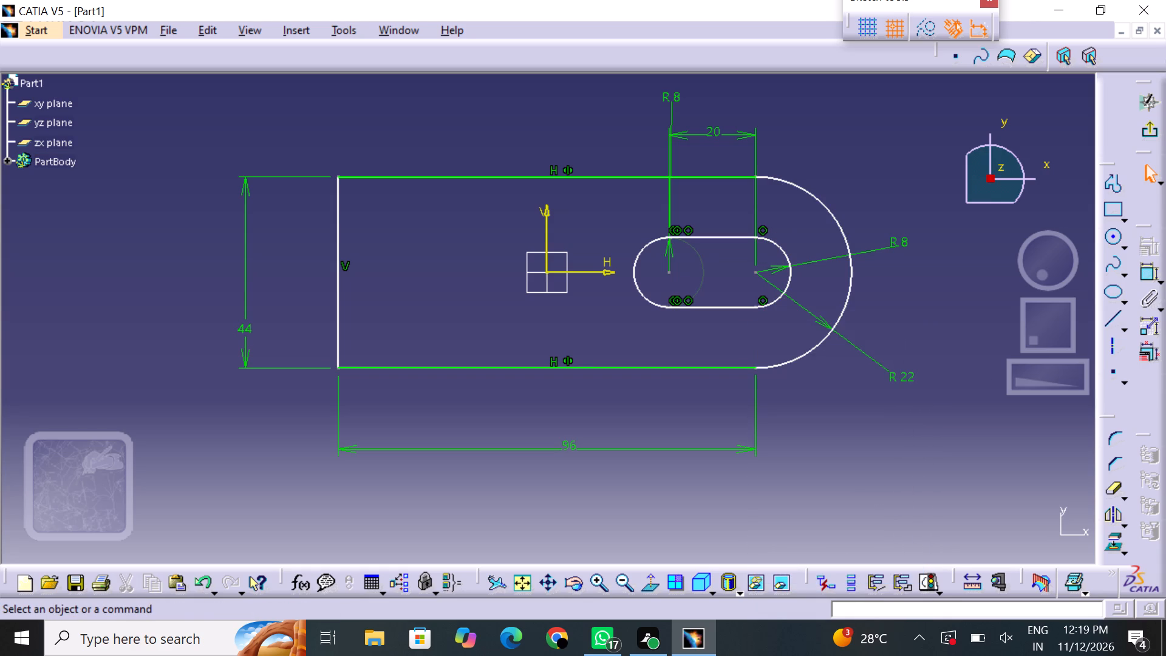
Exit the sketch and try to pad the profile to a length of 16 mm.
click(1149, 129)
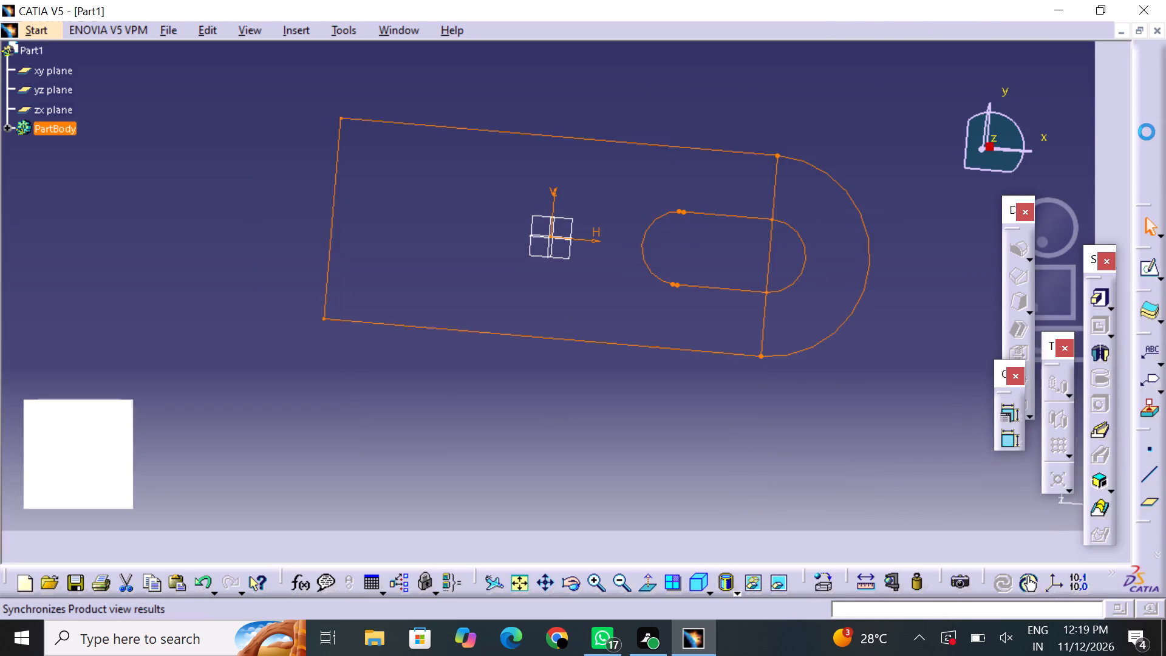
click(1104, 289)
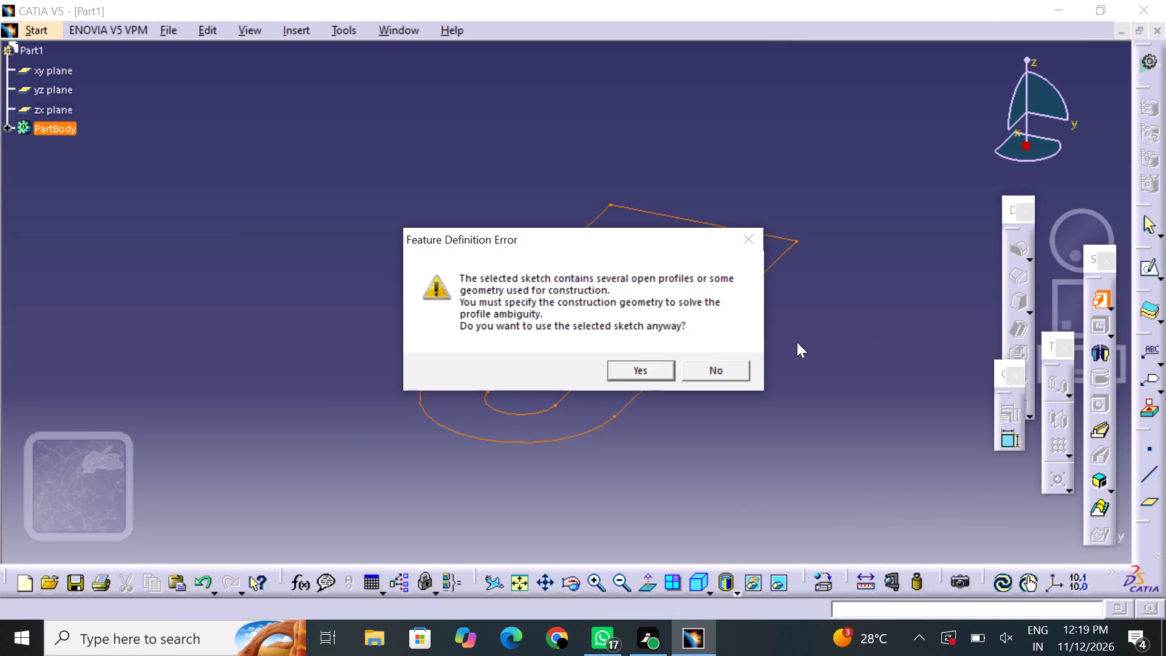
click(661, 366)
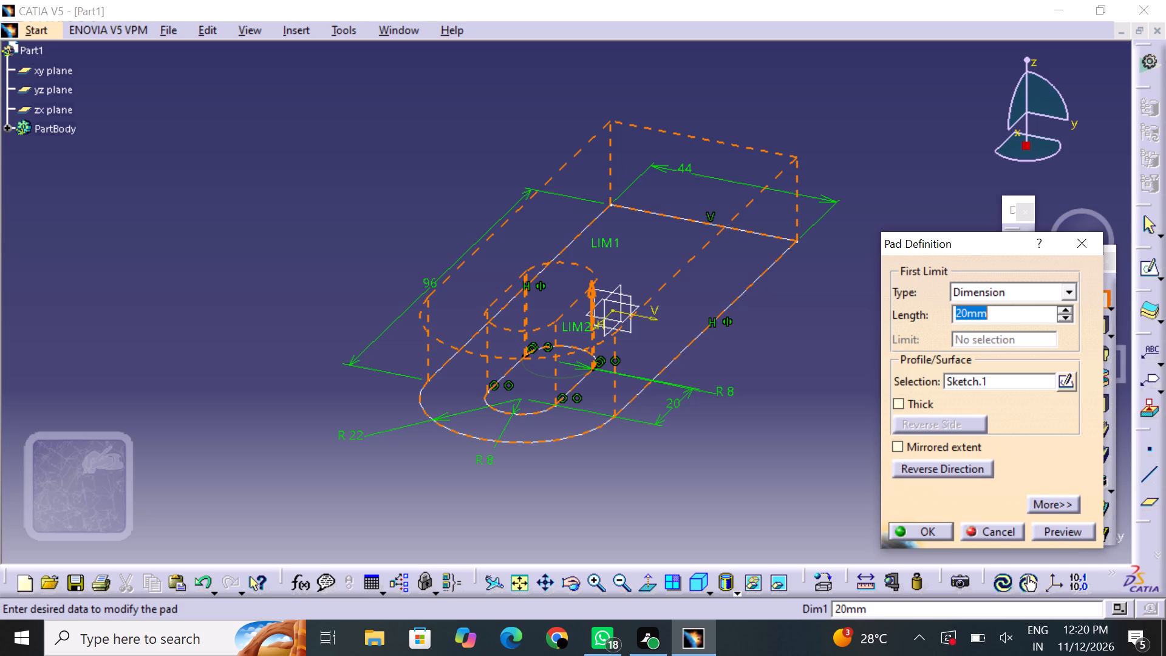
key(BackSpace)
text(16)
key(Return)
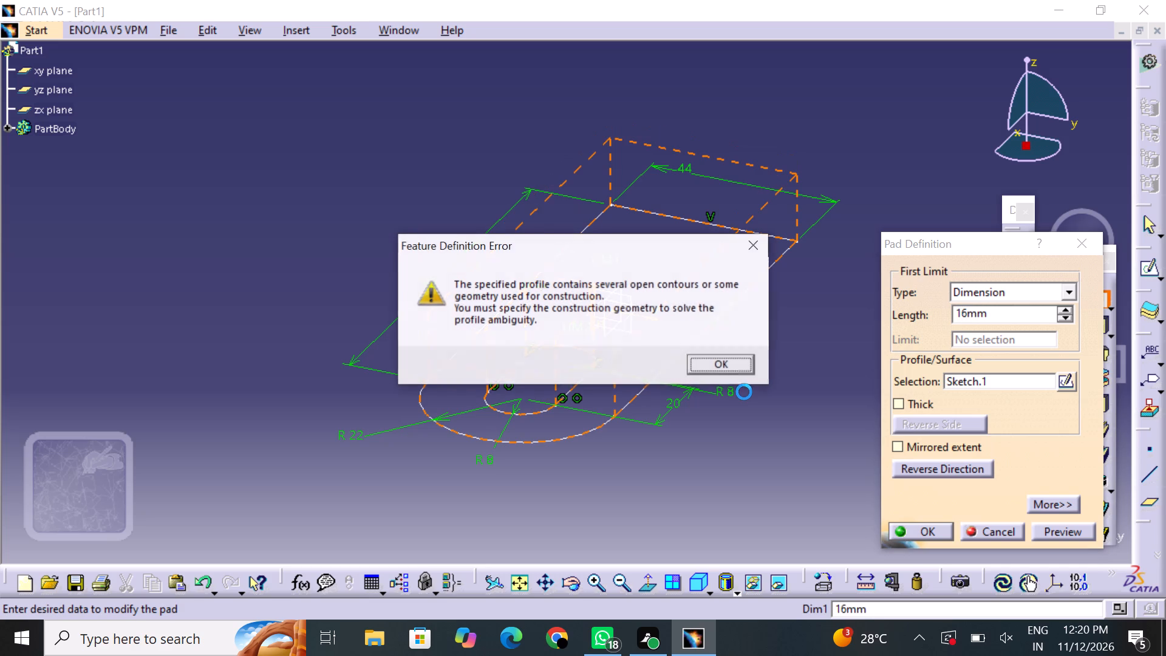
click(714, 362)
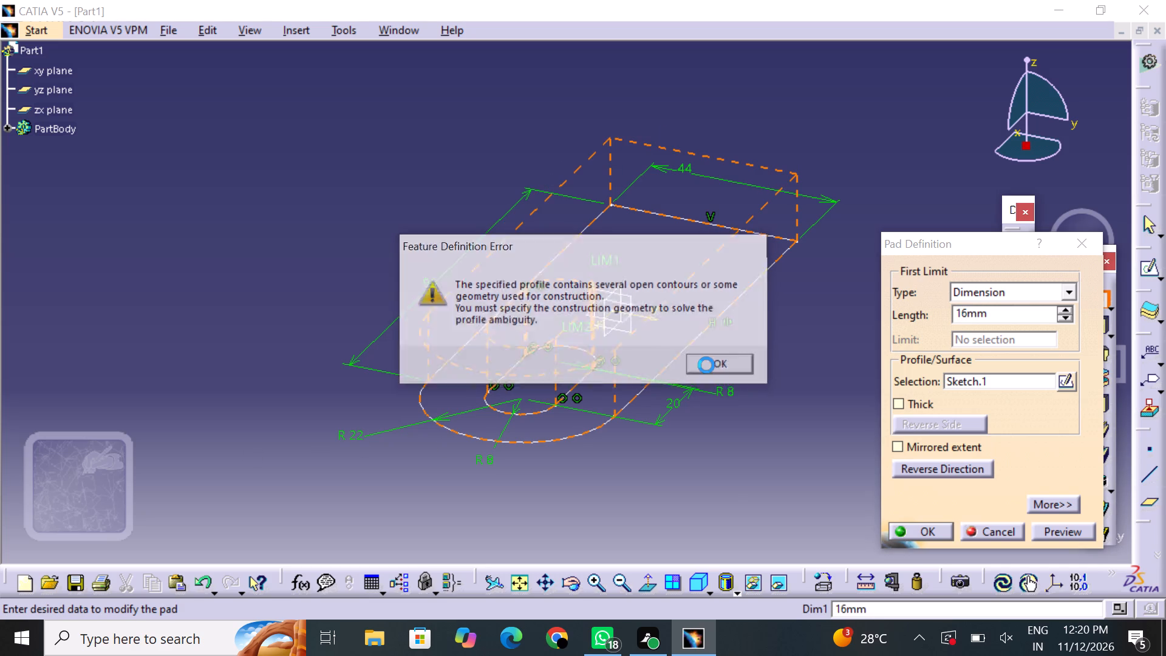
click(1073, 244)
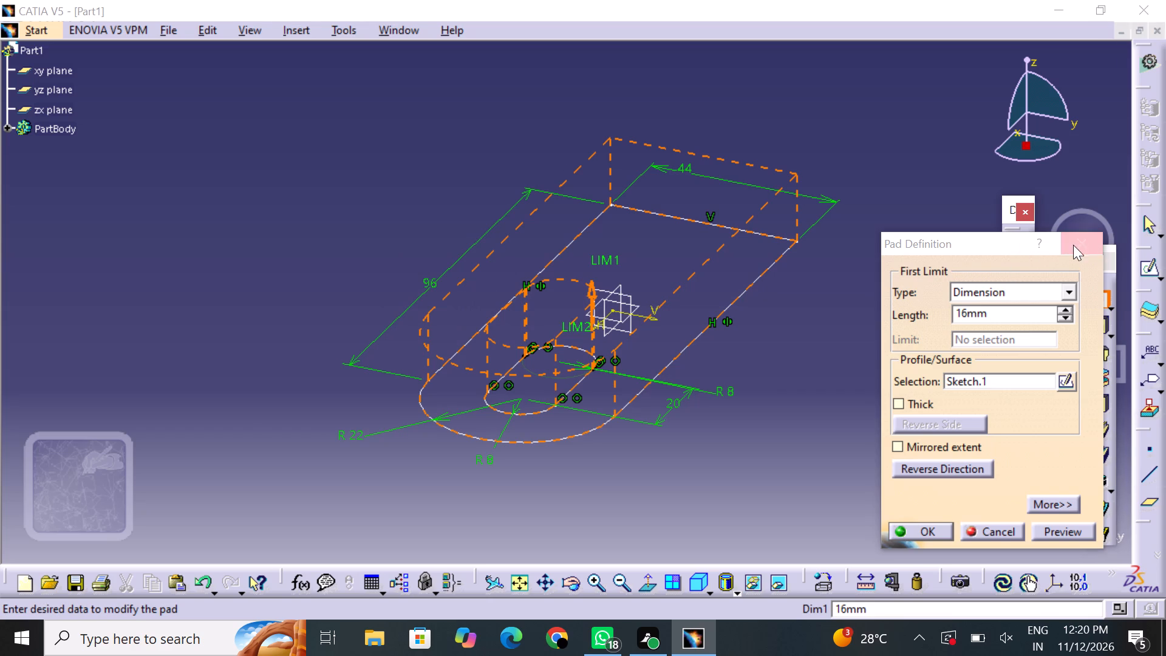
Reopen the profile sketch and delete the centre point of the slot's R8 arc nearest the sketch origin.
click(1145, 270)
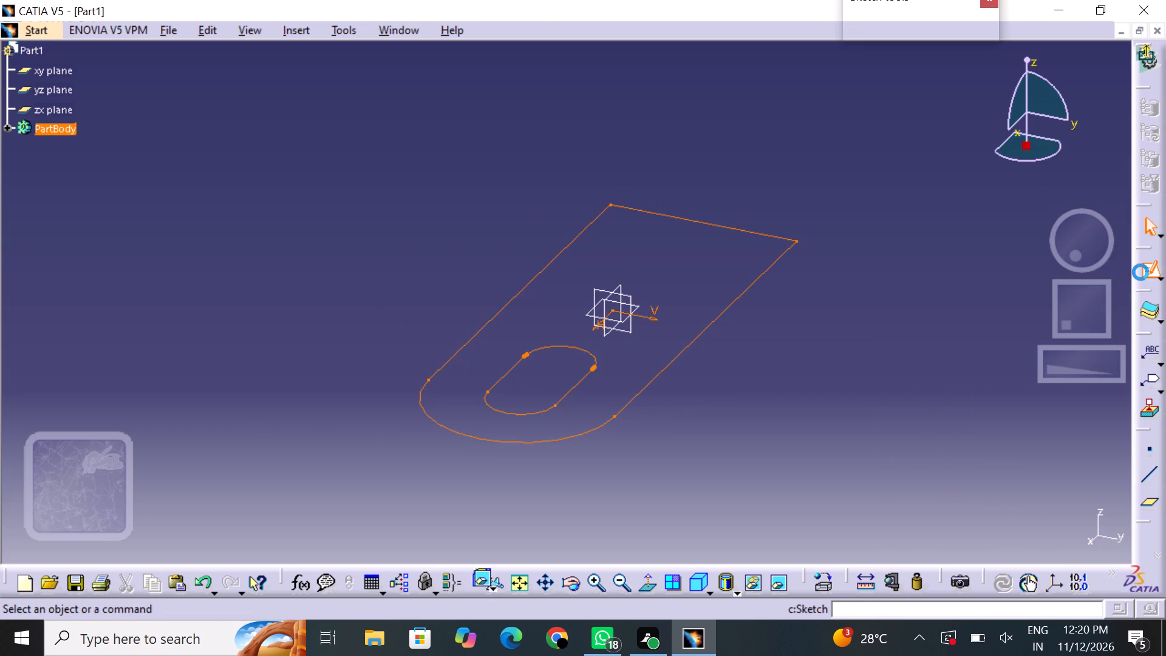
click(288, 186)
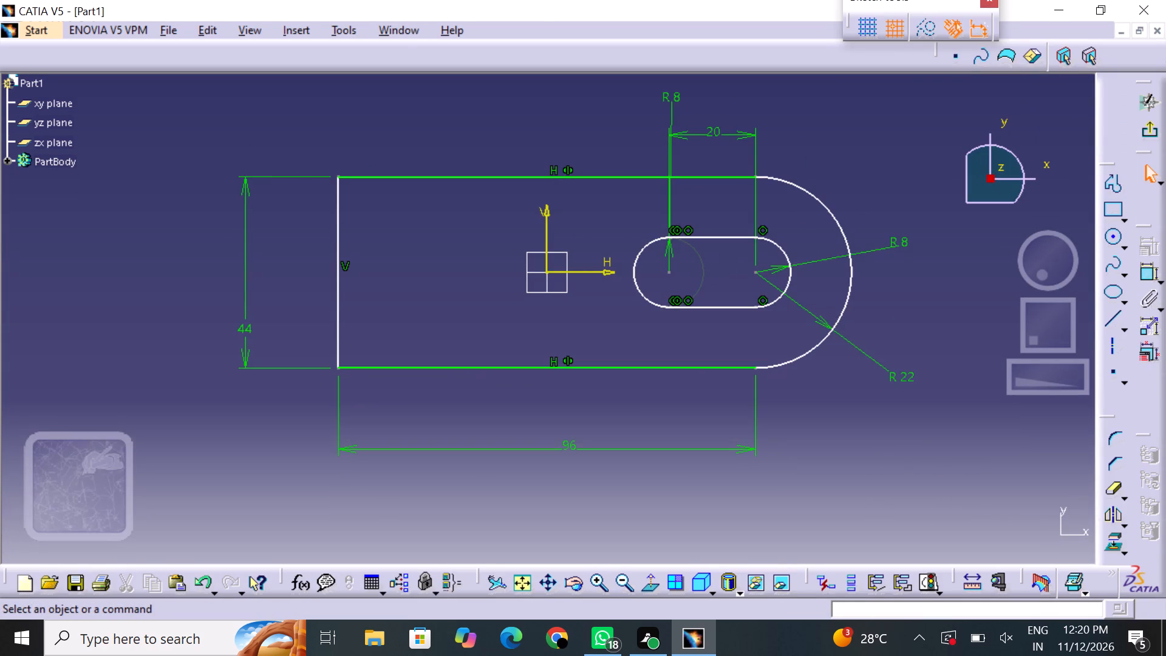
click(594, 584)
triple_click(594, 583)
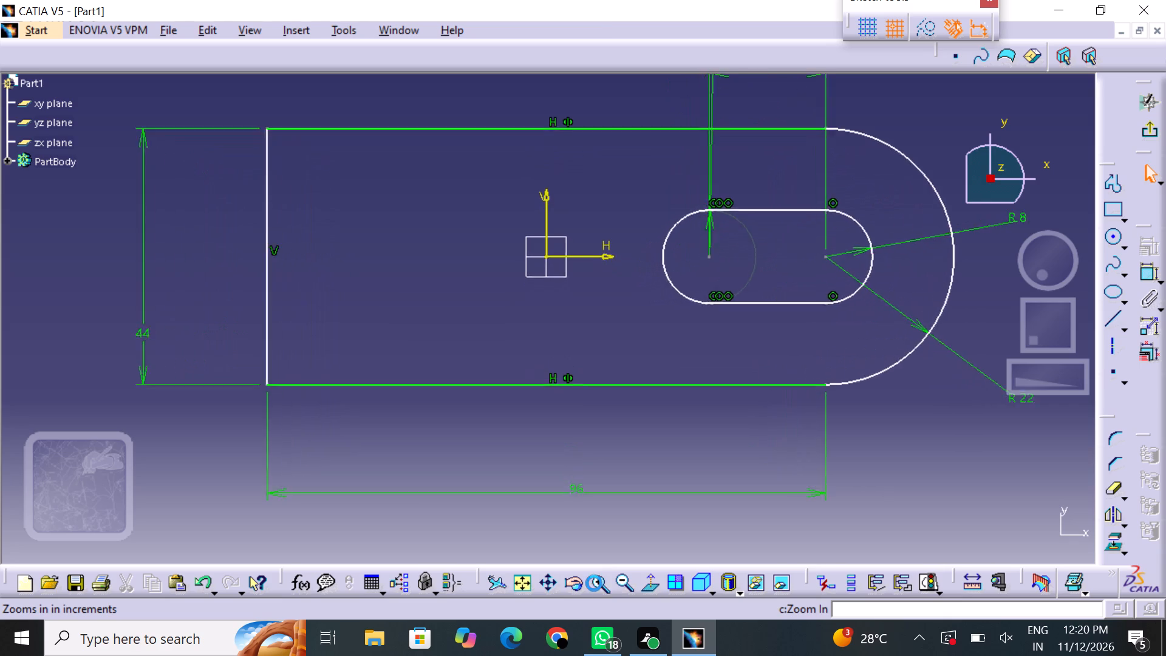
click(594, 583)
middle_drag(786, 233, 414, 380)
scroll(414, 379, up, 1)
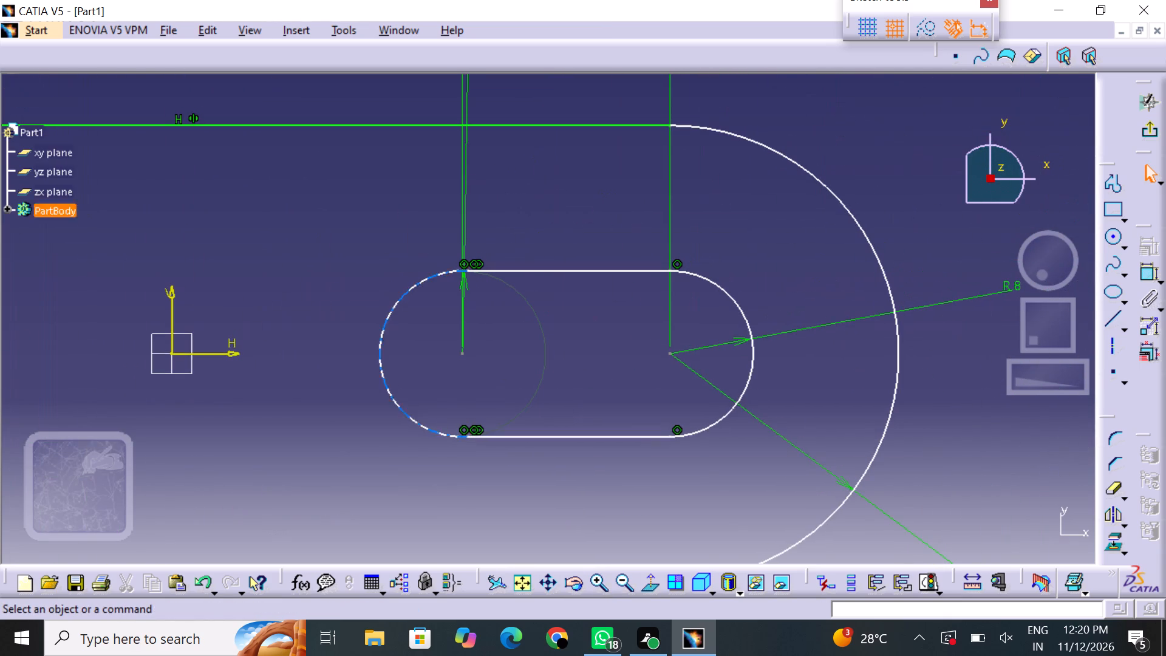
click(594, 586)
triple_click(594, 581)
triple_click(594, 579)
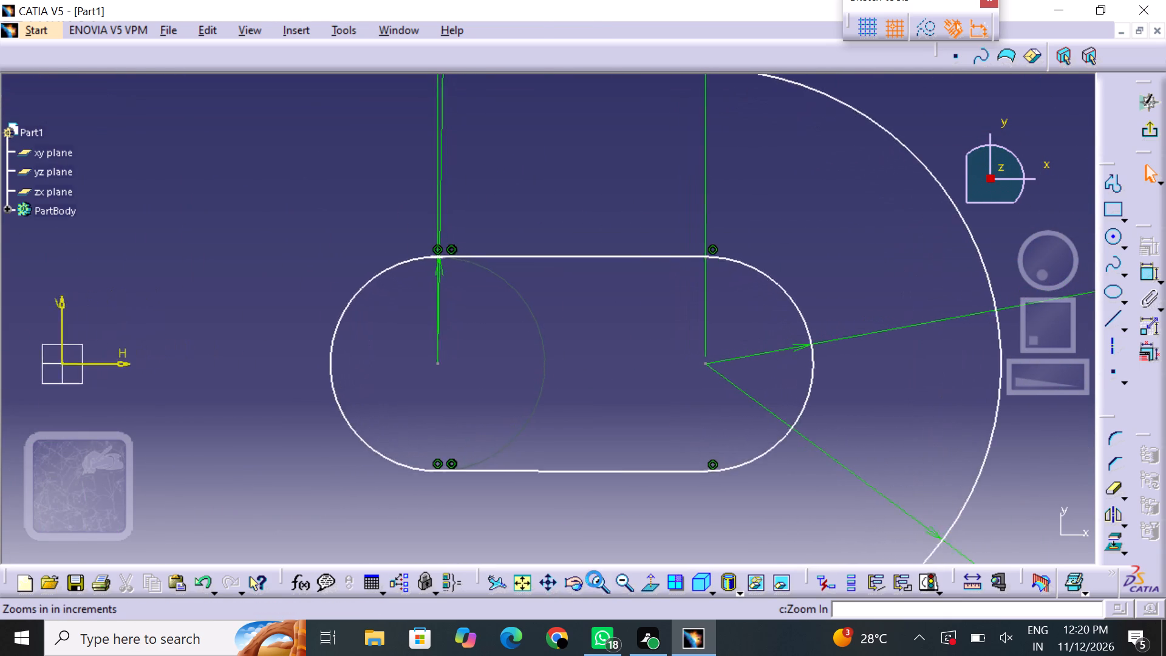
double_click(594, 578)
middle_drag(420, 386, 458, 293)
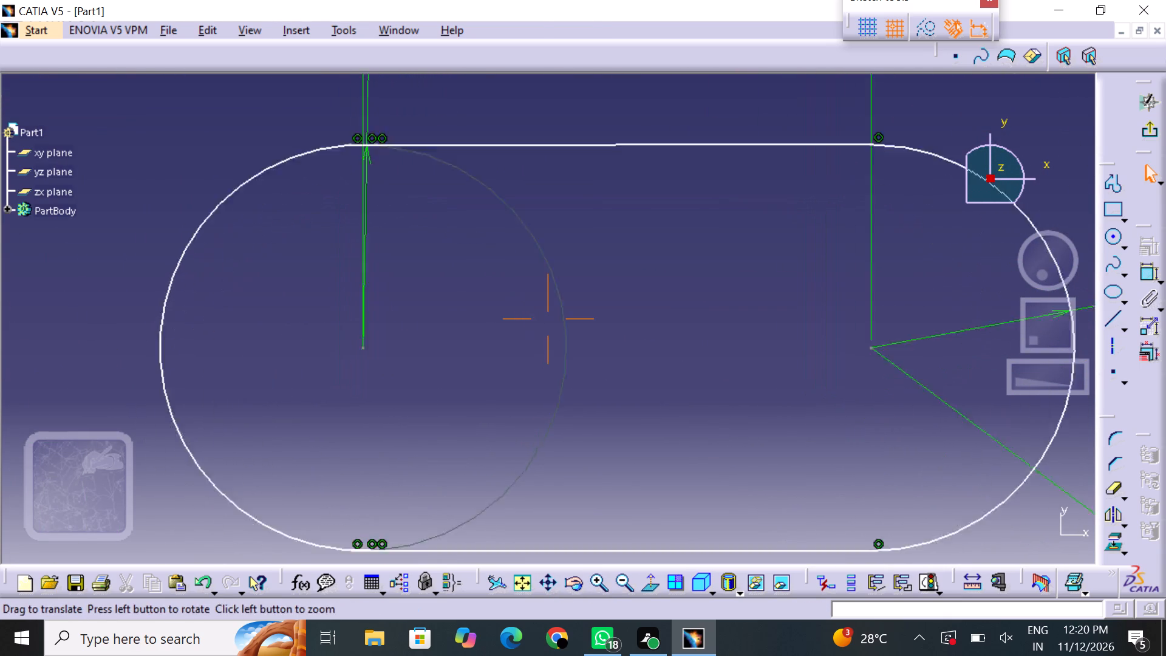
middle_drag(458, 293, 463, 272)
click(381, 291)
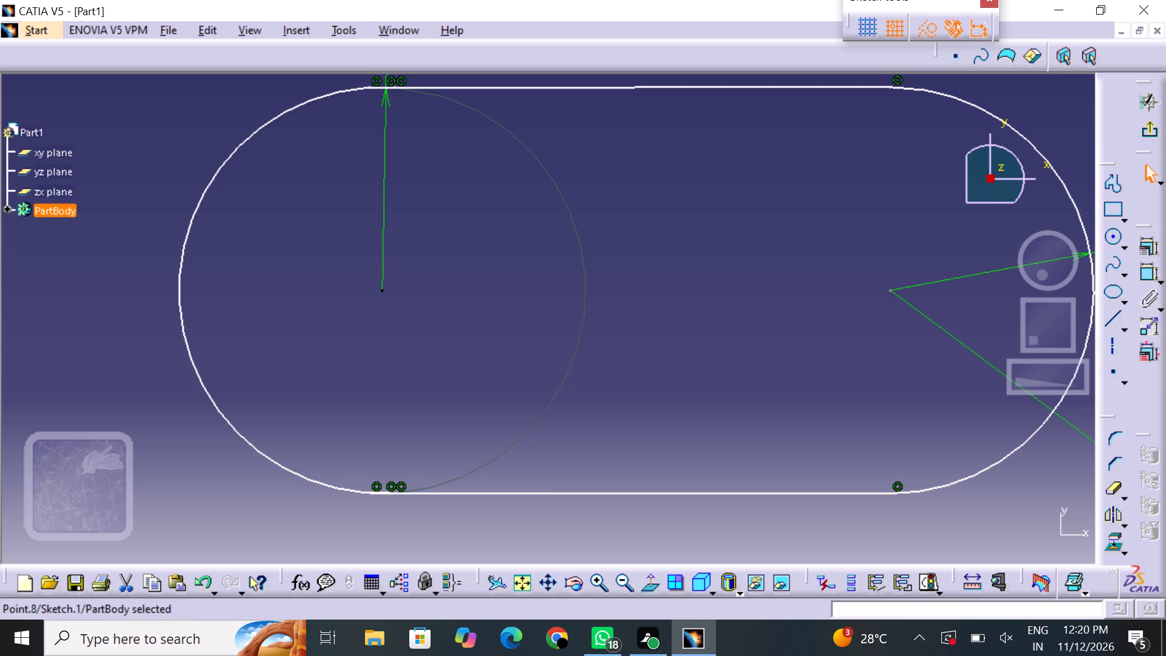
right_click(384, 289)
click(478, 535)
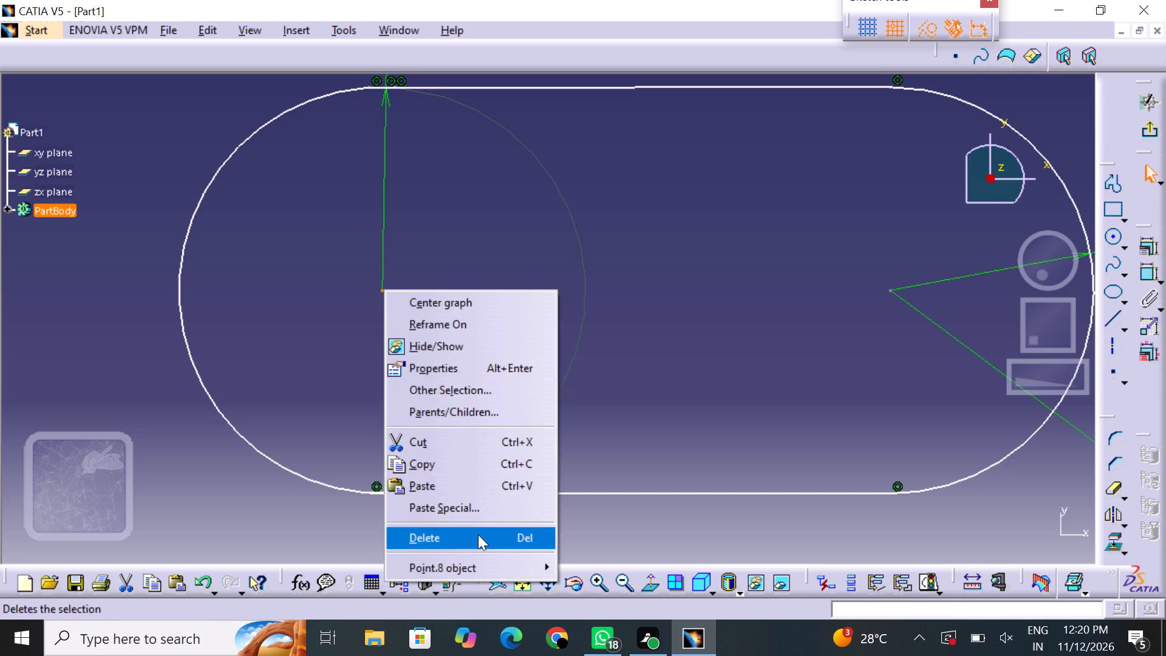
Delete the centre point shared by the slot's other R8 arc and the R22 arc.
middle_drag(450, 329, 330, 323)
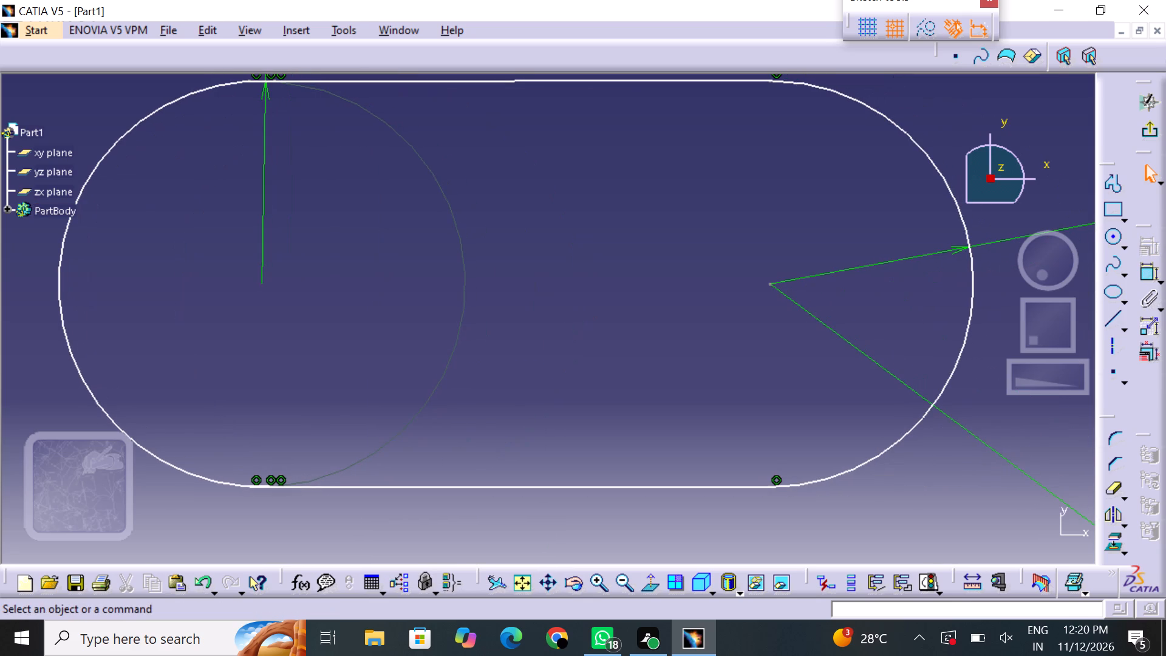
click(769, 284)
right_click(764, 284)
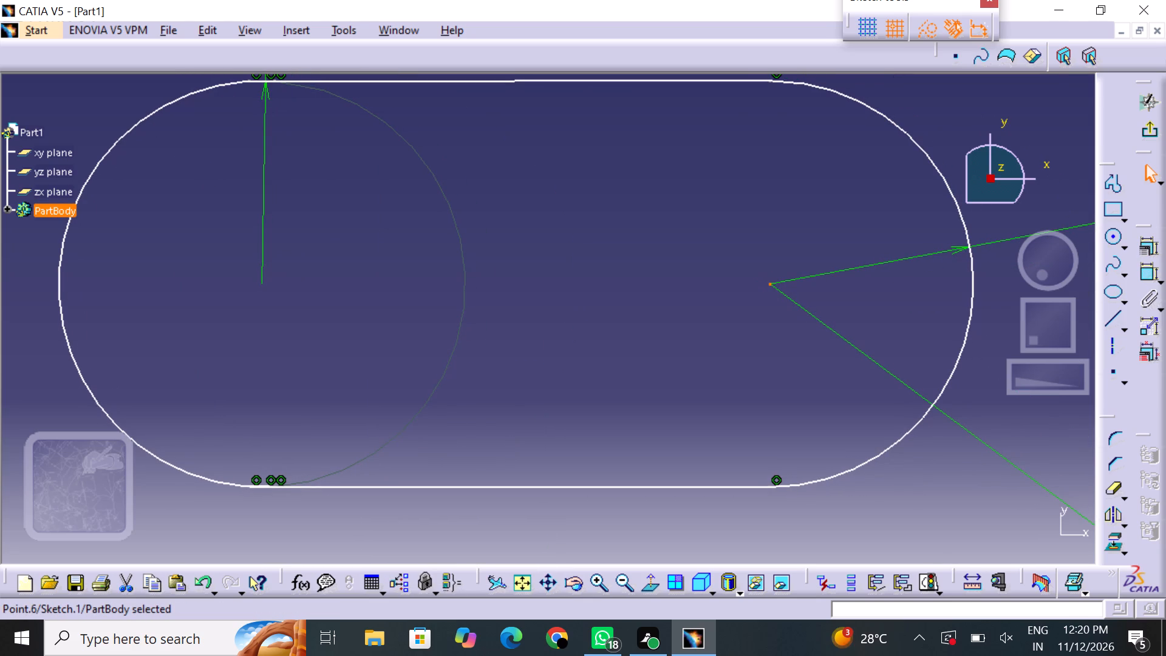
right_click(765, 285)
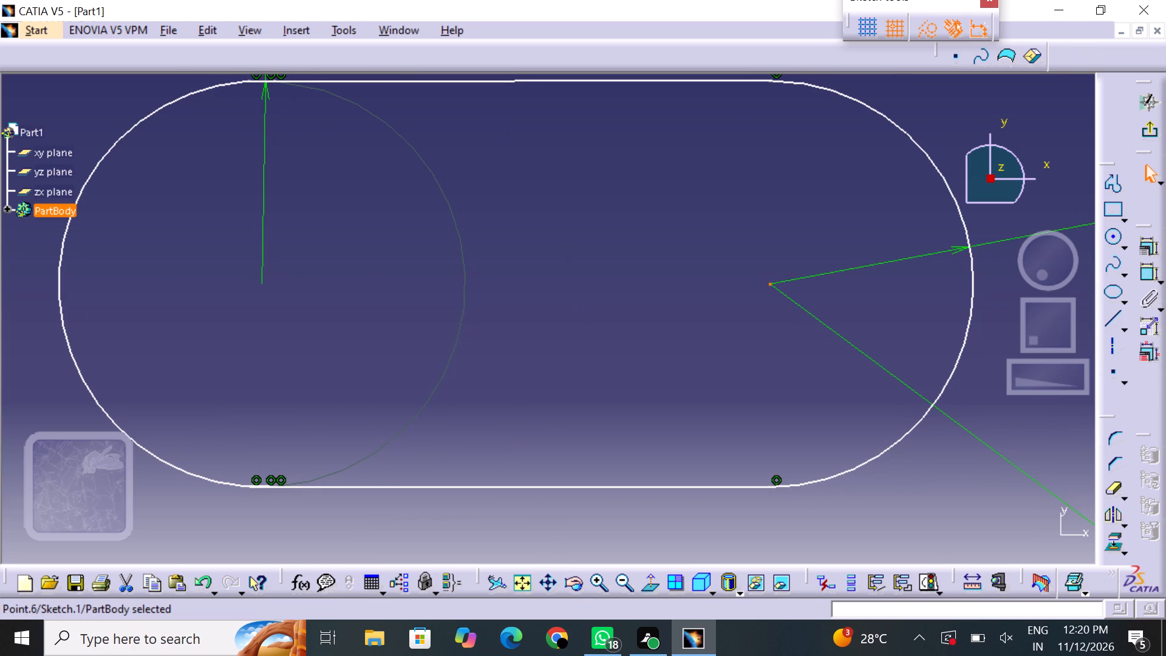
triple_click(598, 582)
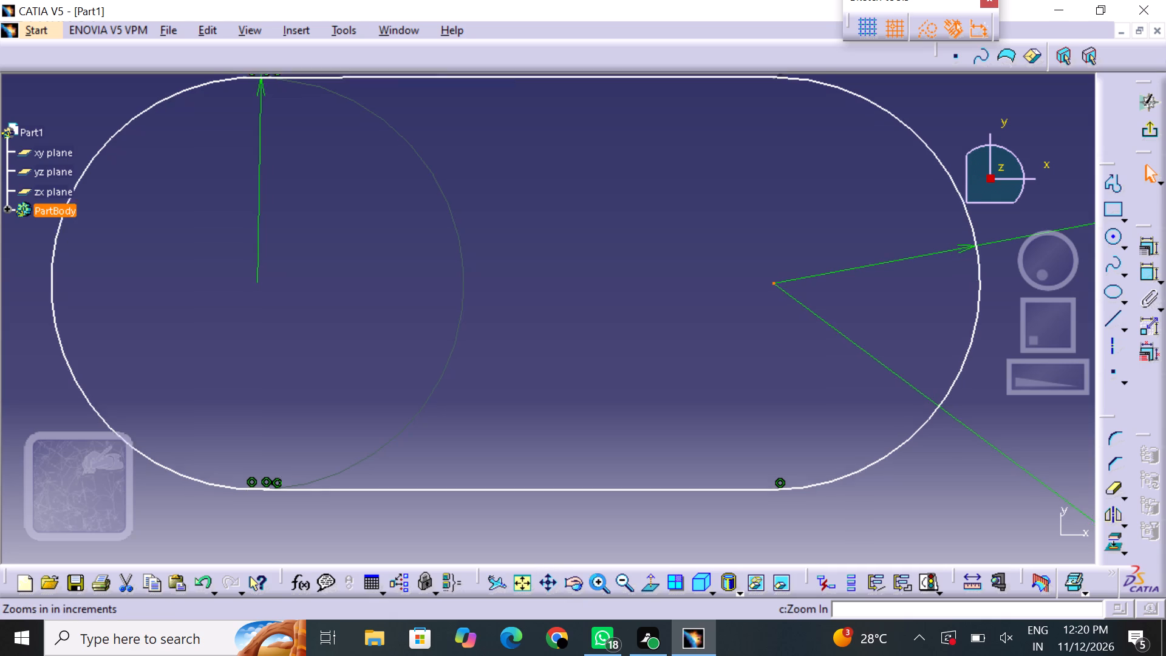
double_click(598, 580)
middle_drag(615, 382, 288, 408)
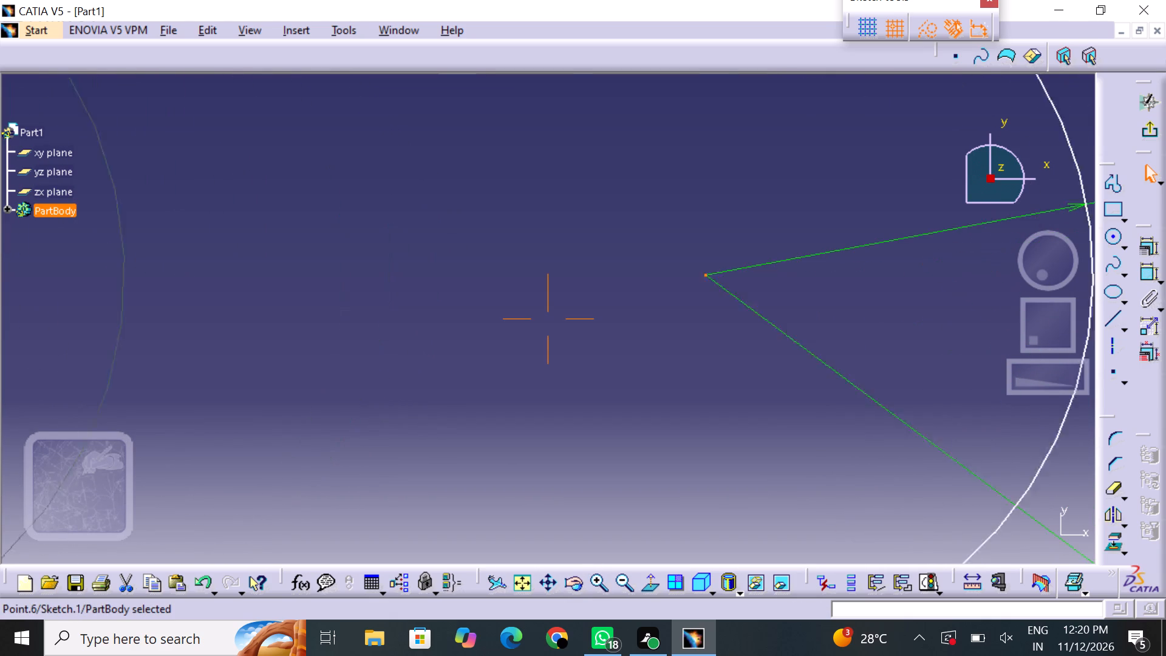
middle_drag(288, 408, 233, 419)
click(588, 287)
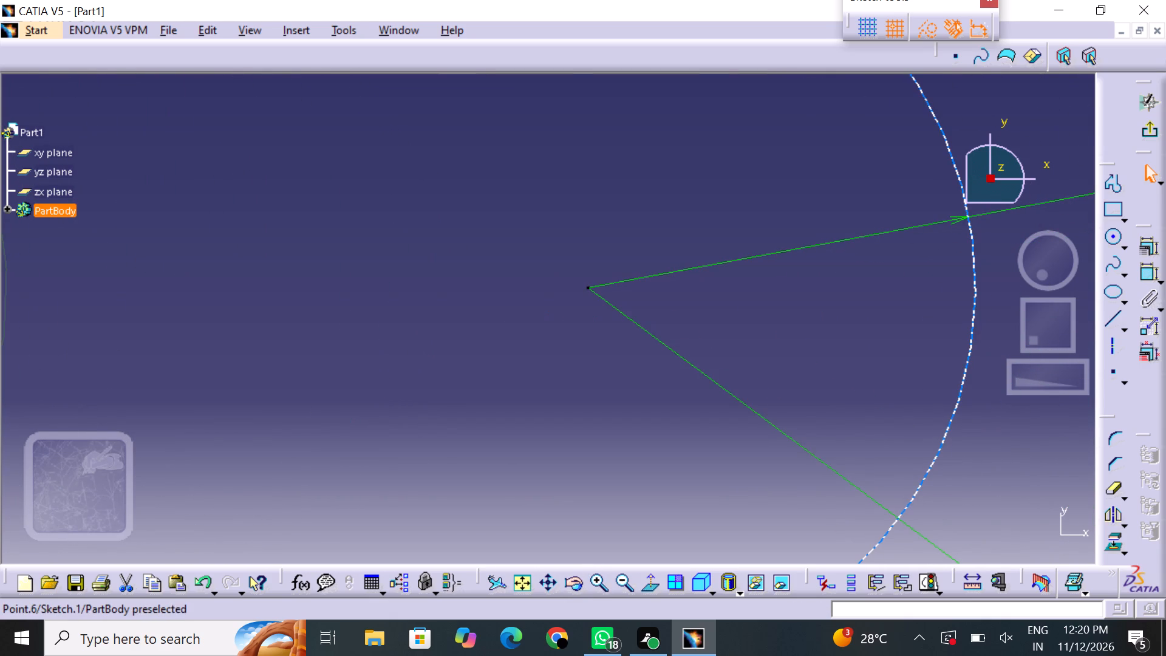
click(588, 287)
right_click(585, 287)
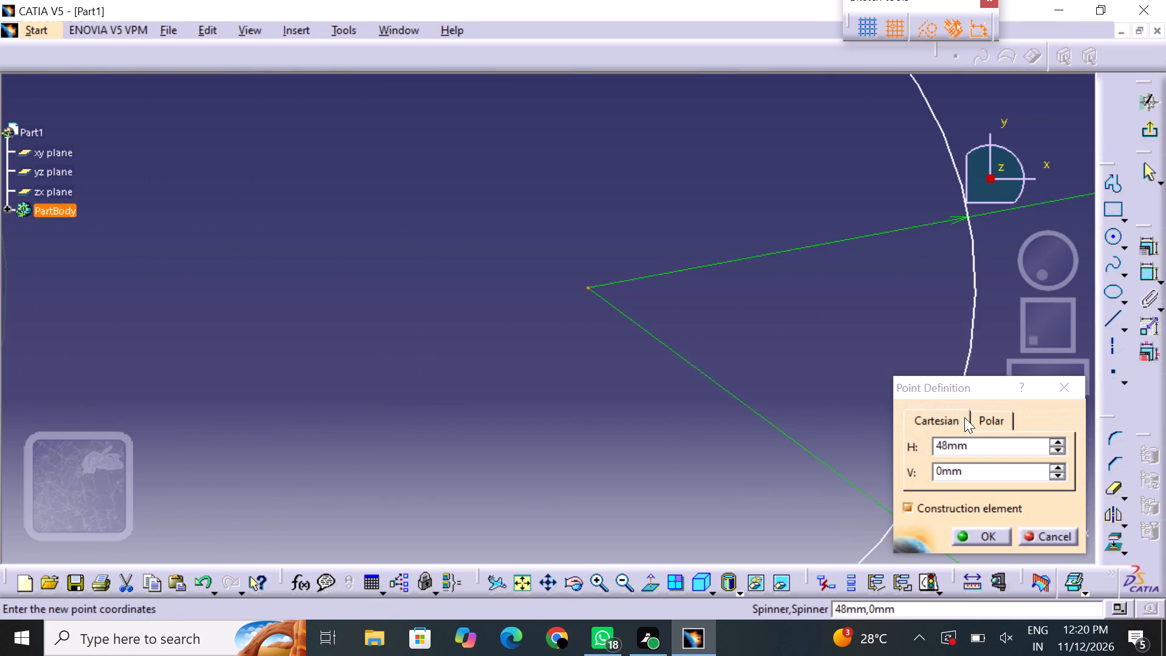
click(1072, 388)
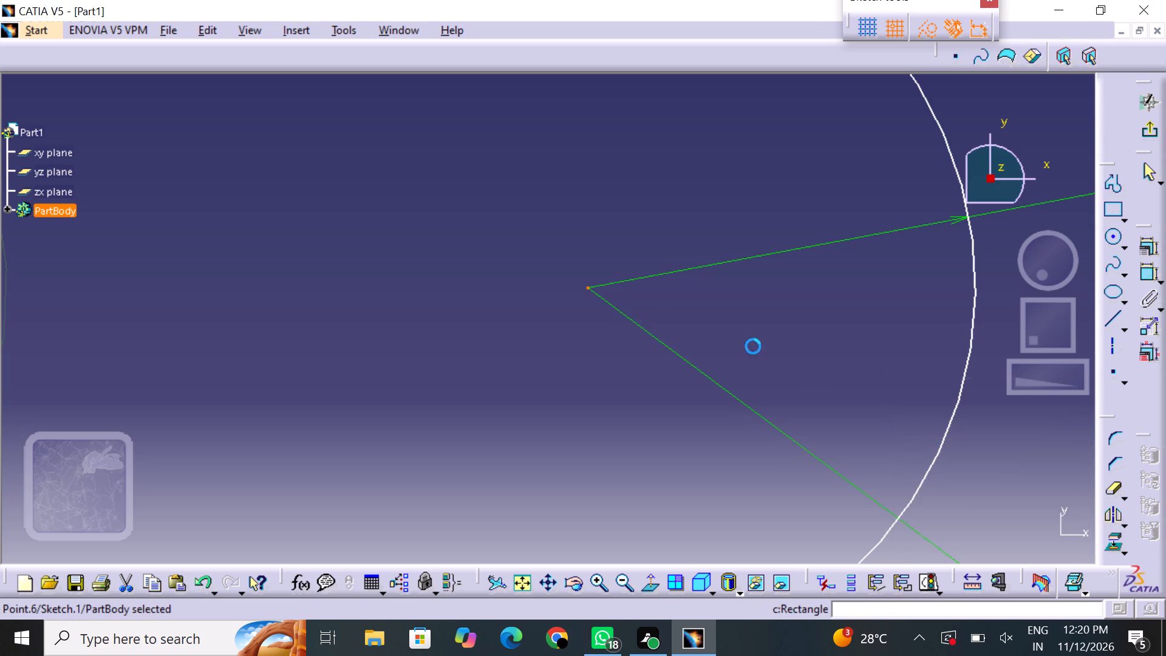
key(Delete)
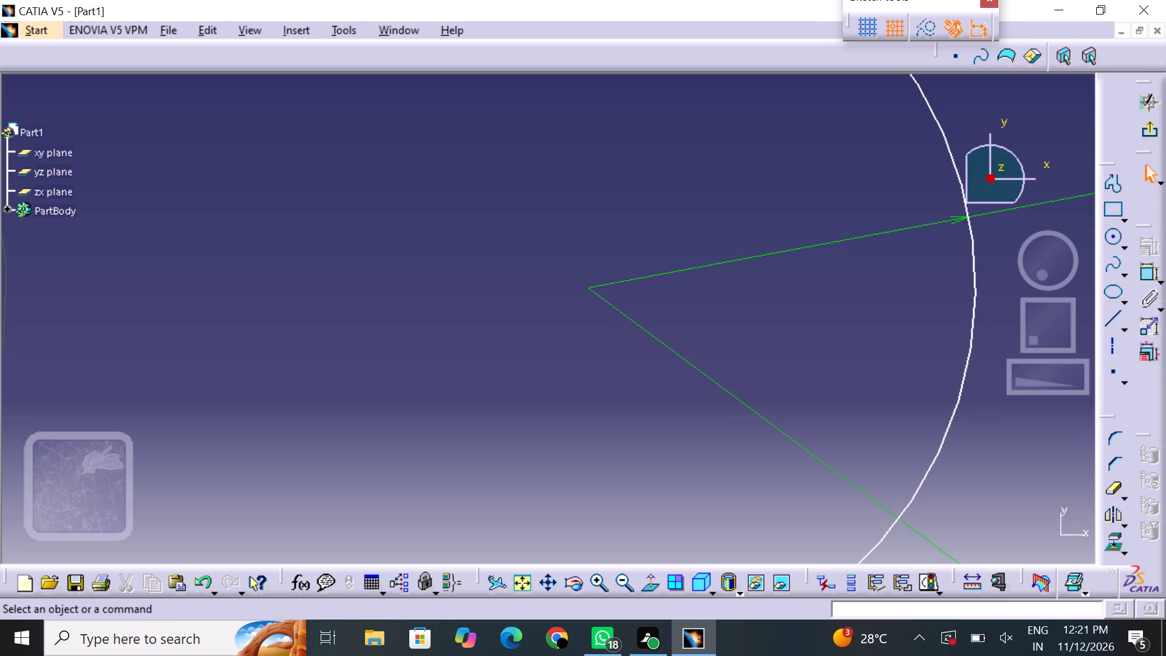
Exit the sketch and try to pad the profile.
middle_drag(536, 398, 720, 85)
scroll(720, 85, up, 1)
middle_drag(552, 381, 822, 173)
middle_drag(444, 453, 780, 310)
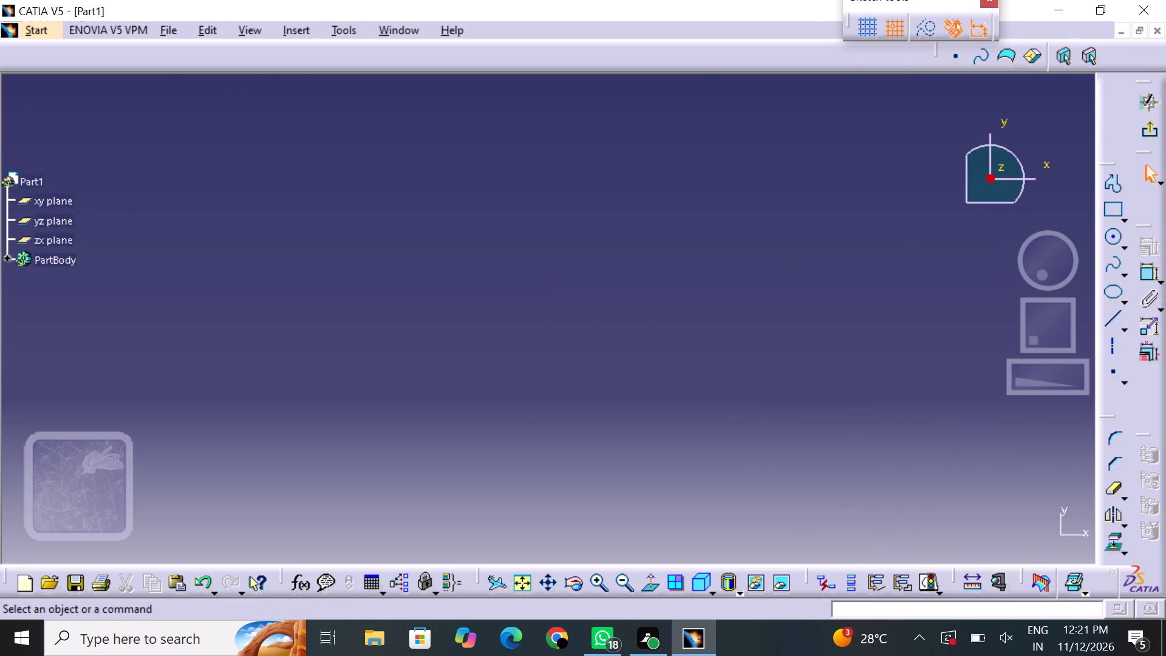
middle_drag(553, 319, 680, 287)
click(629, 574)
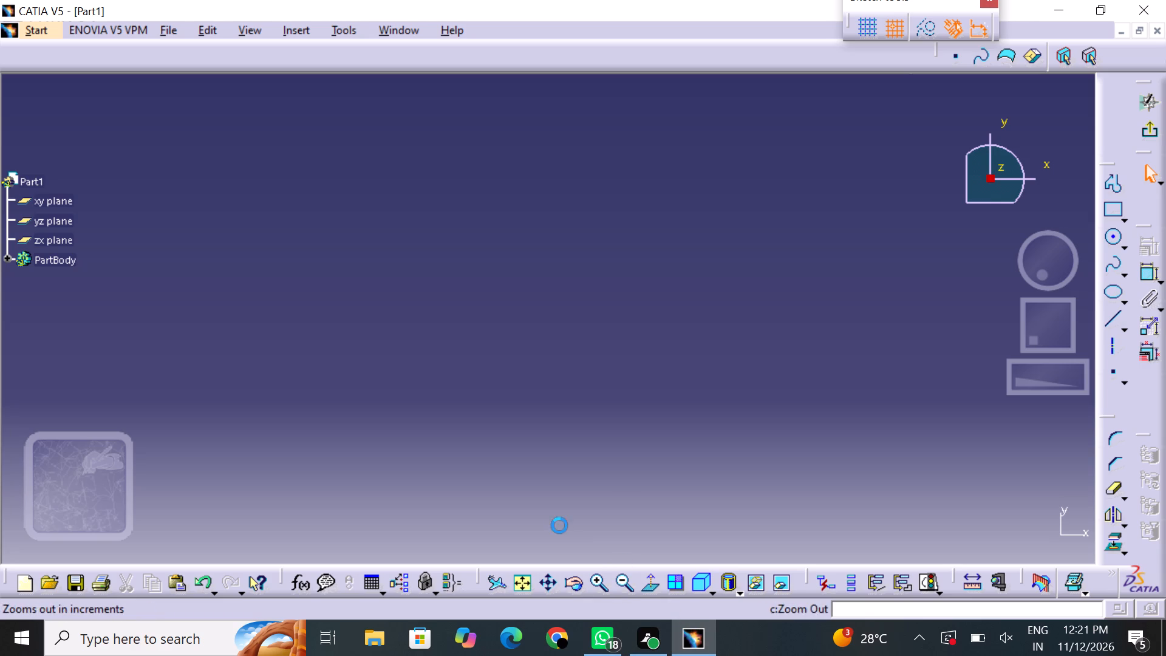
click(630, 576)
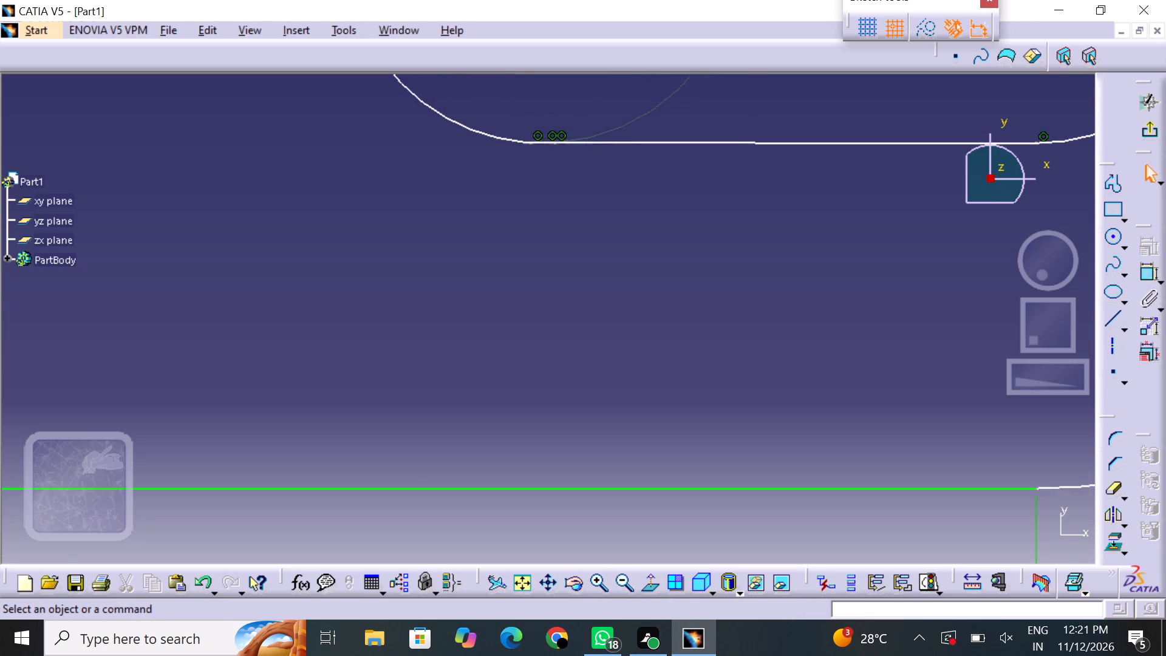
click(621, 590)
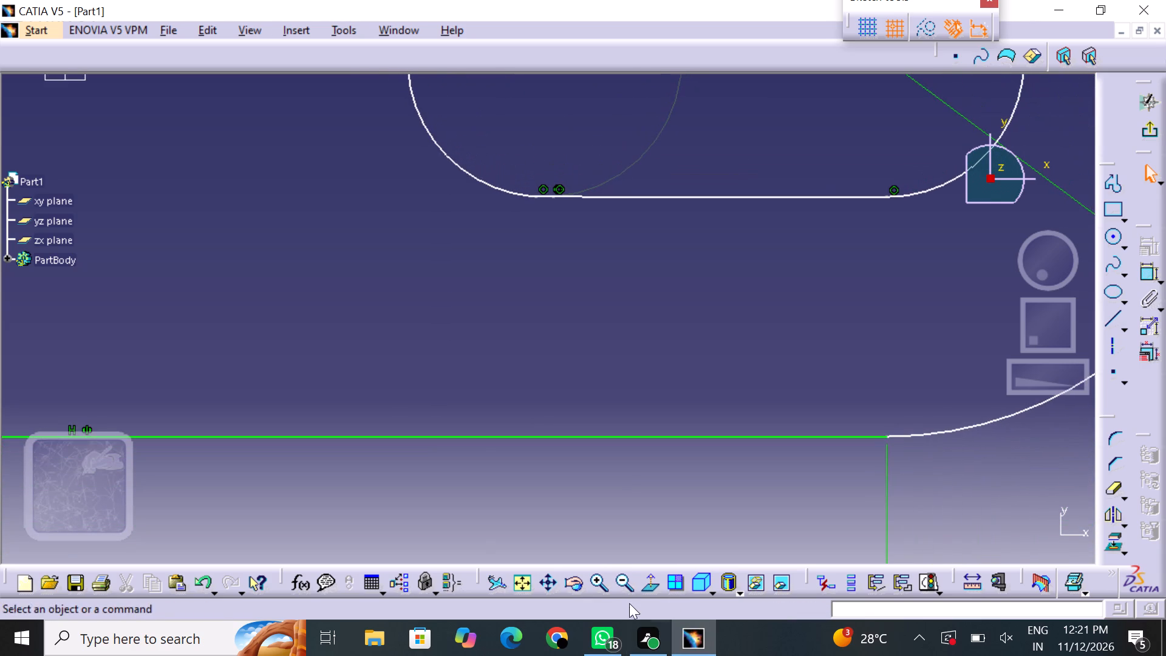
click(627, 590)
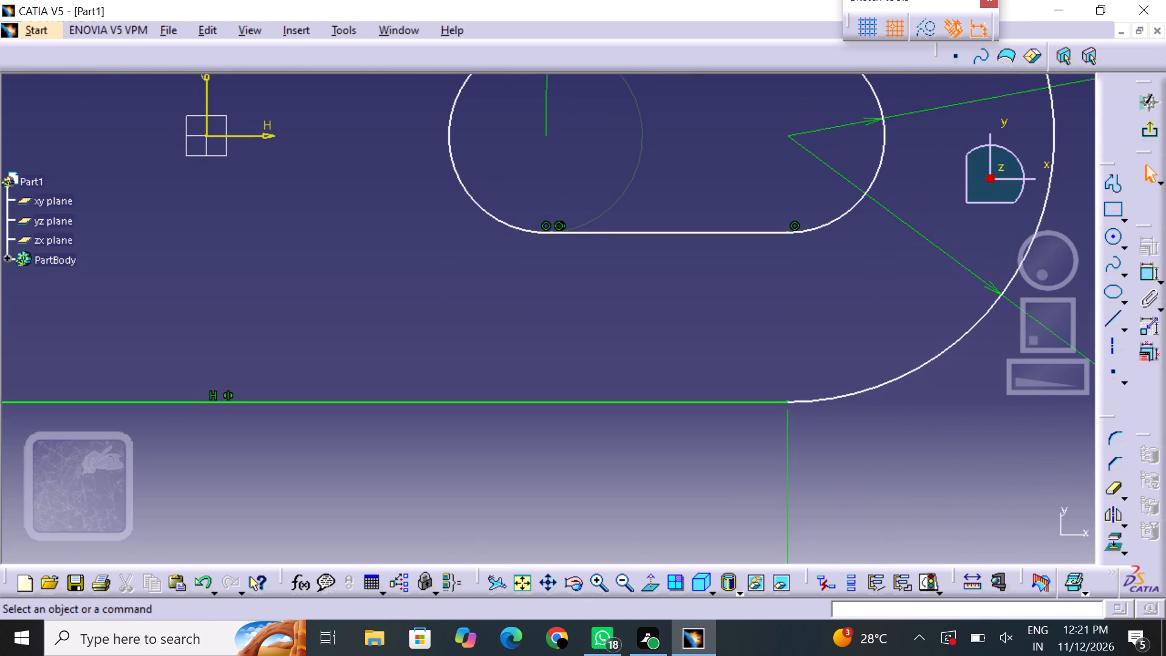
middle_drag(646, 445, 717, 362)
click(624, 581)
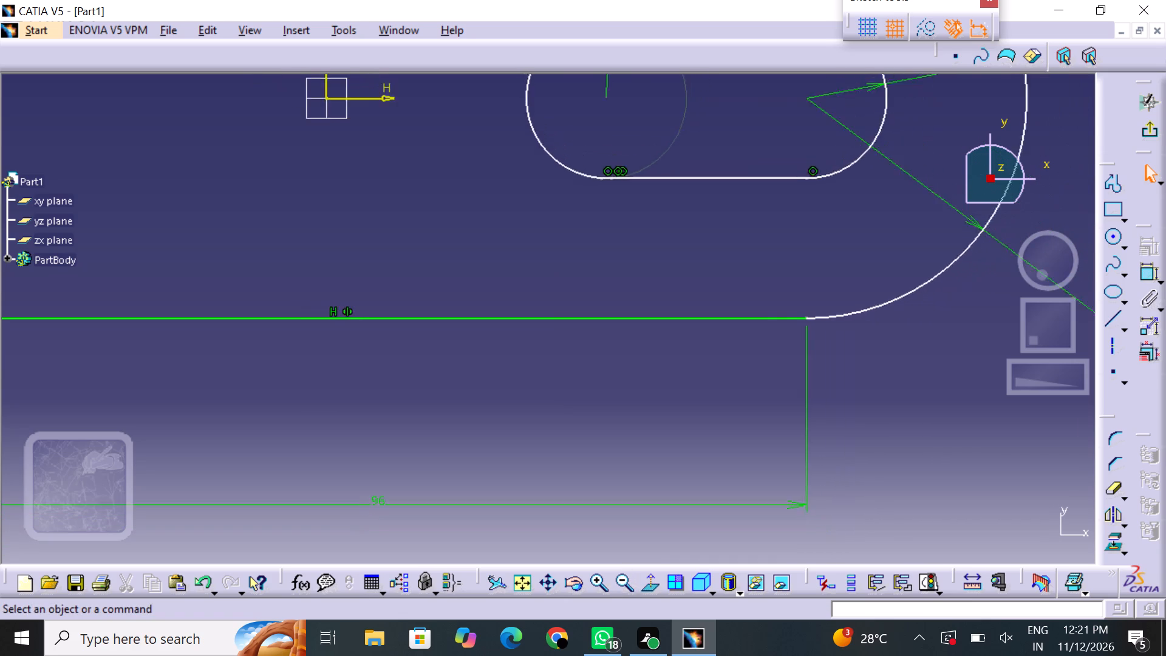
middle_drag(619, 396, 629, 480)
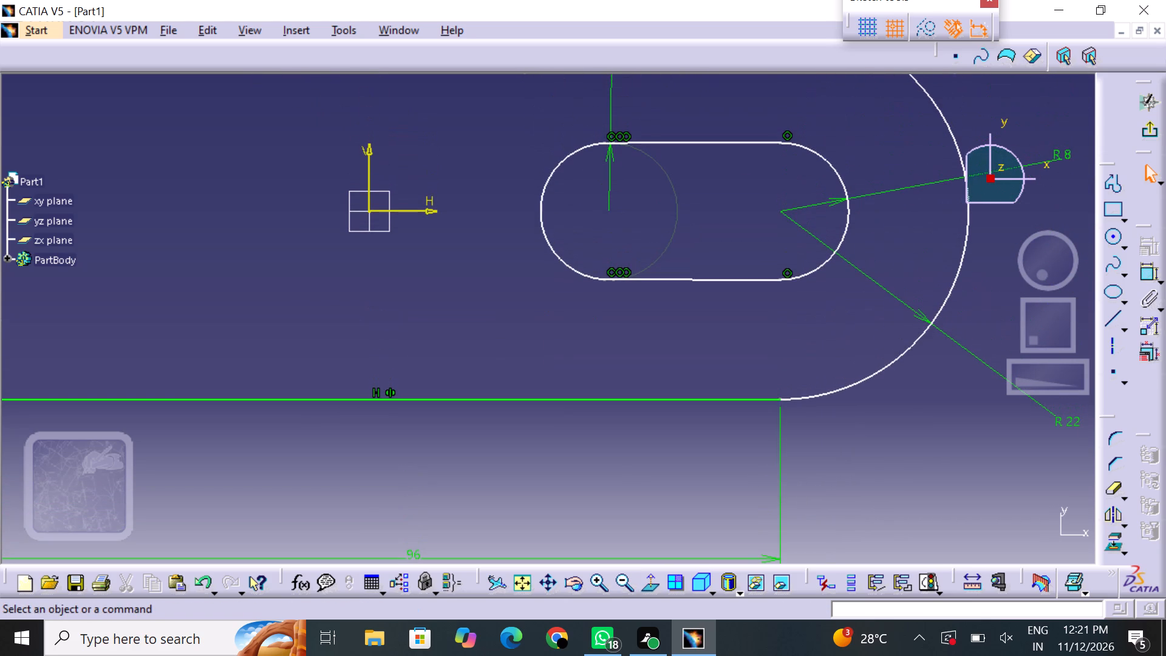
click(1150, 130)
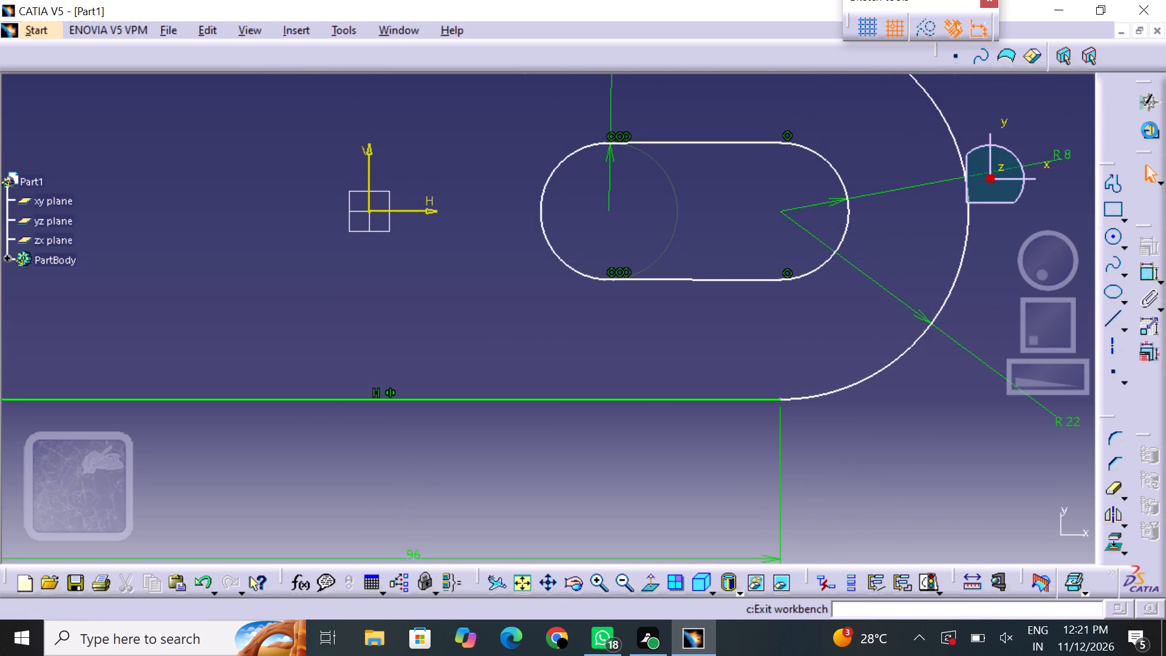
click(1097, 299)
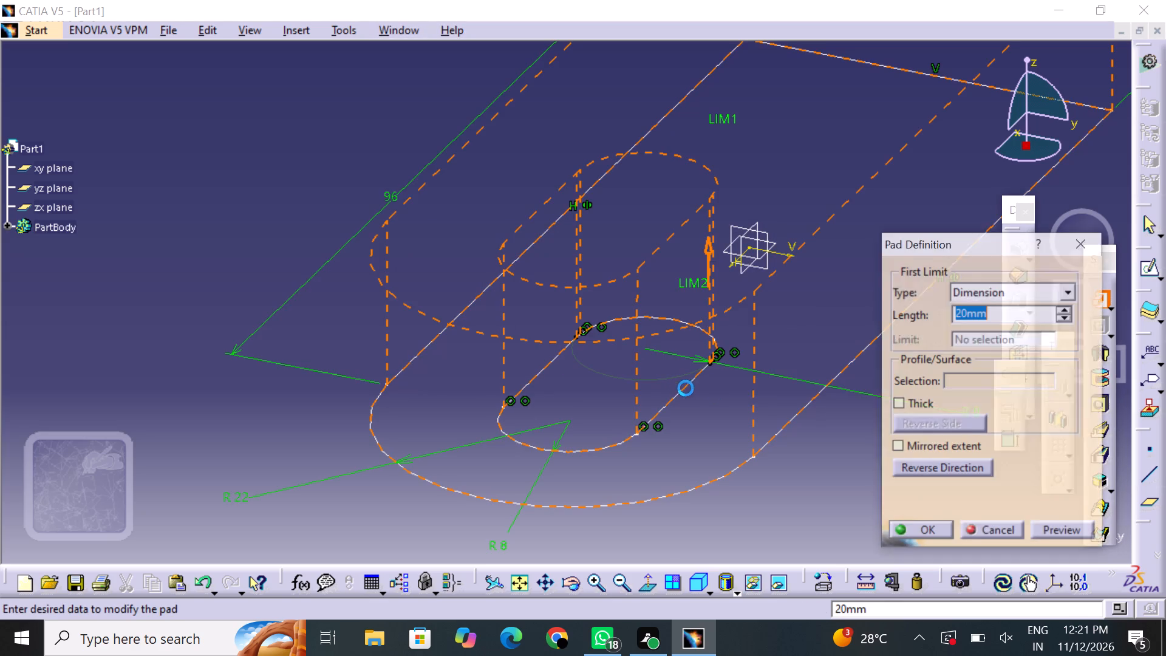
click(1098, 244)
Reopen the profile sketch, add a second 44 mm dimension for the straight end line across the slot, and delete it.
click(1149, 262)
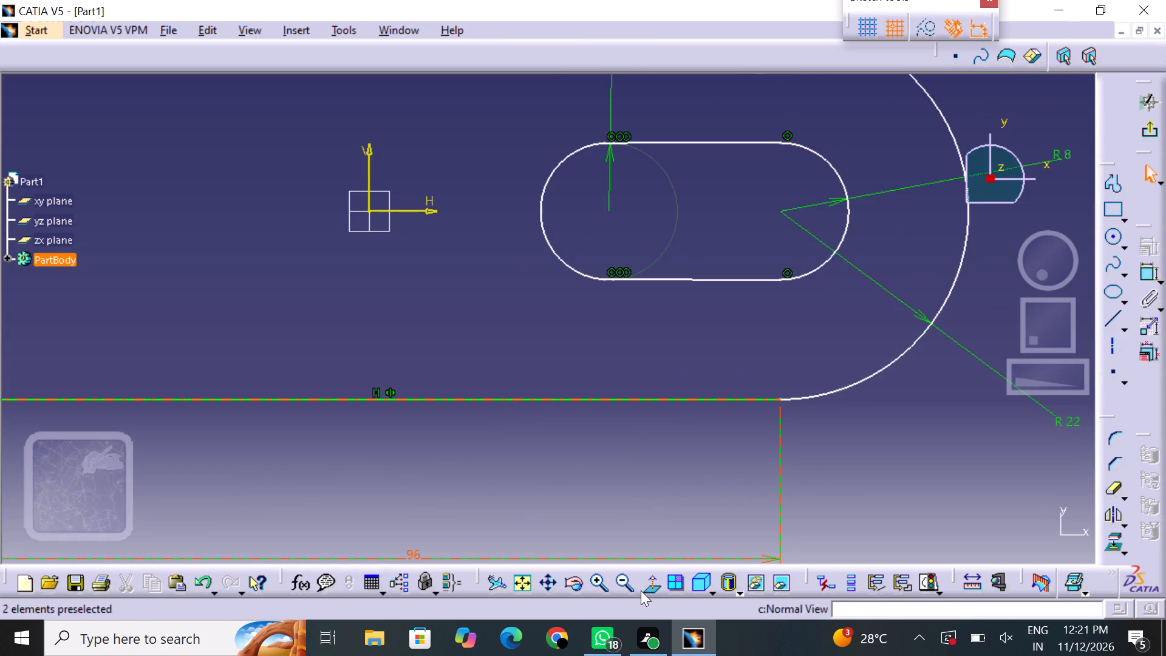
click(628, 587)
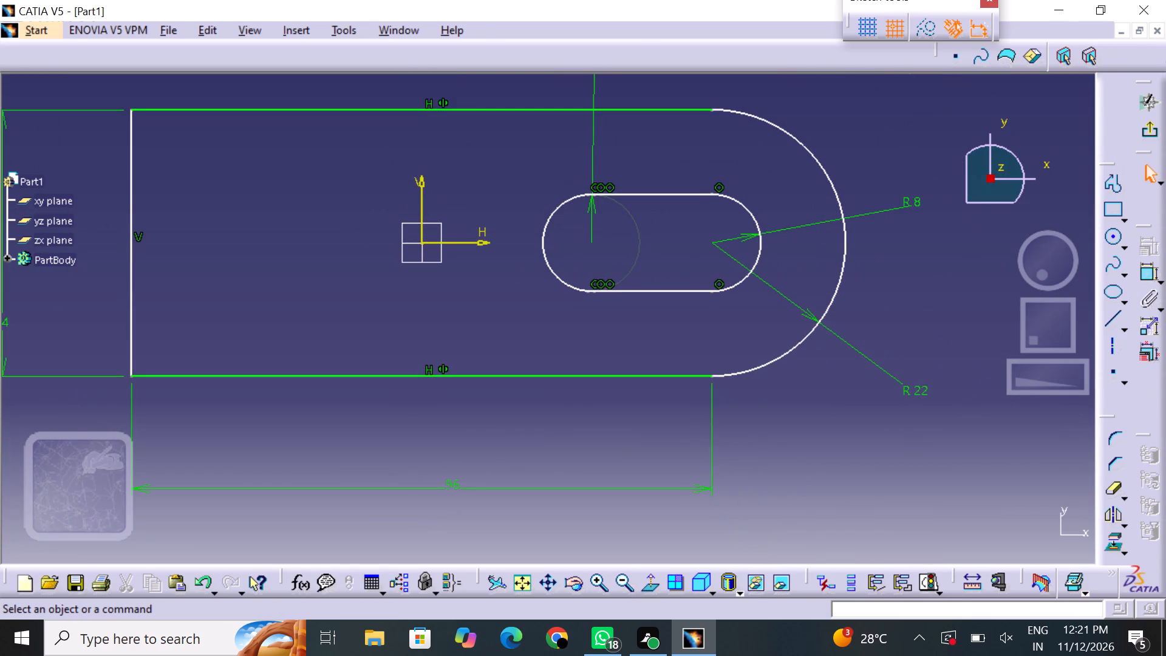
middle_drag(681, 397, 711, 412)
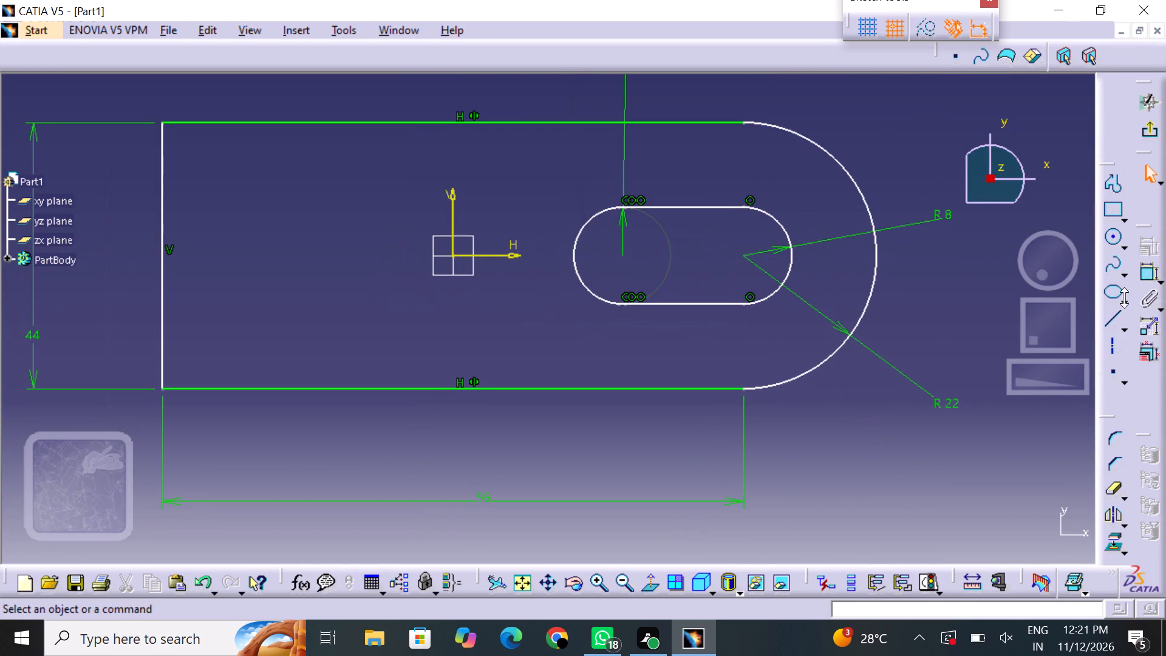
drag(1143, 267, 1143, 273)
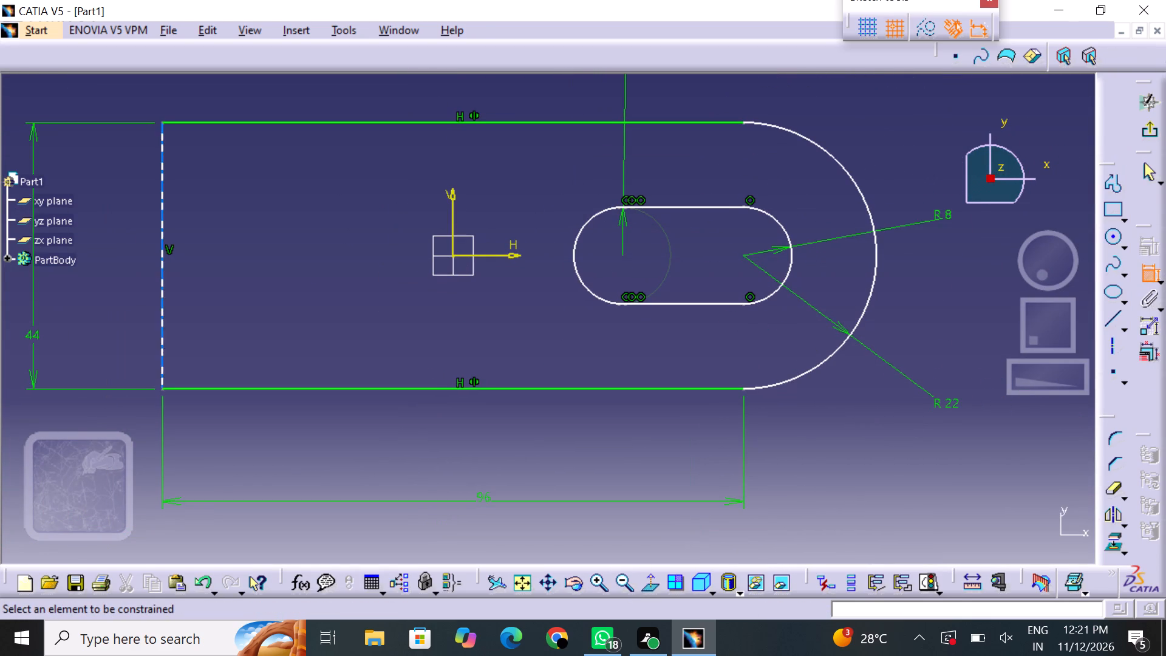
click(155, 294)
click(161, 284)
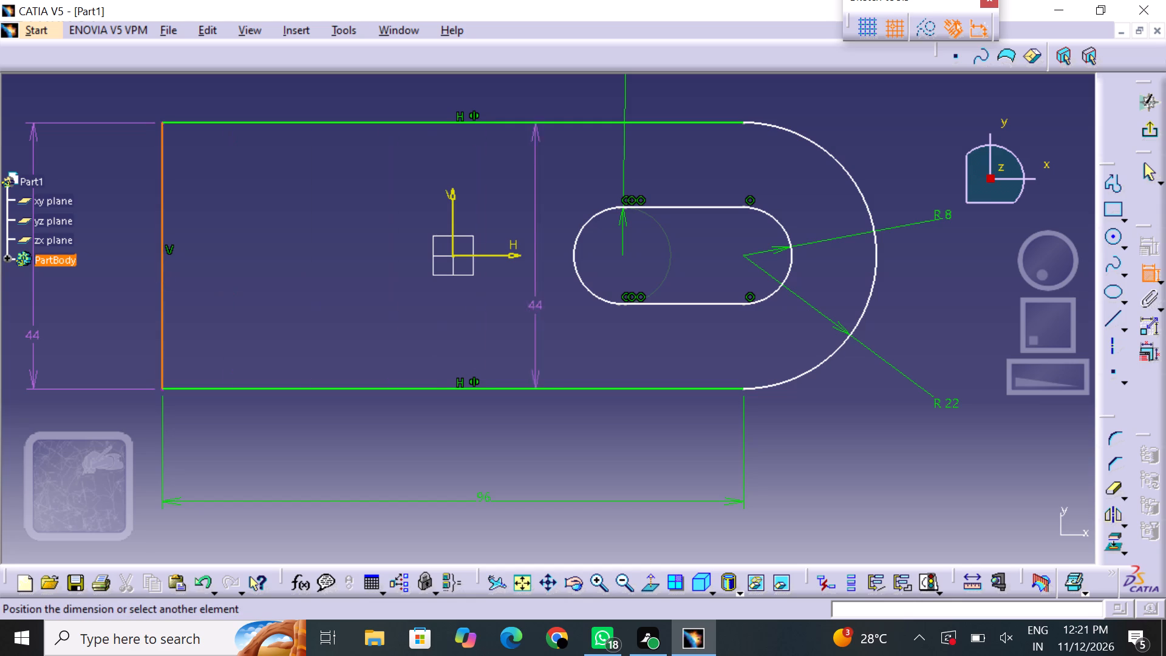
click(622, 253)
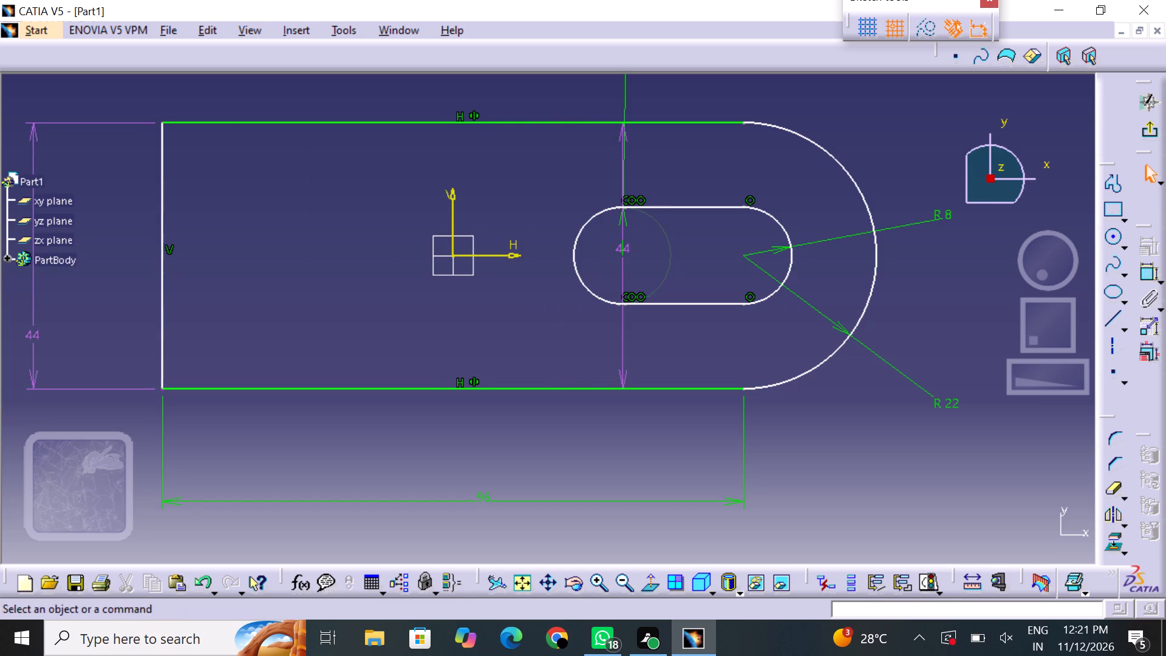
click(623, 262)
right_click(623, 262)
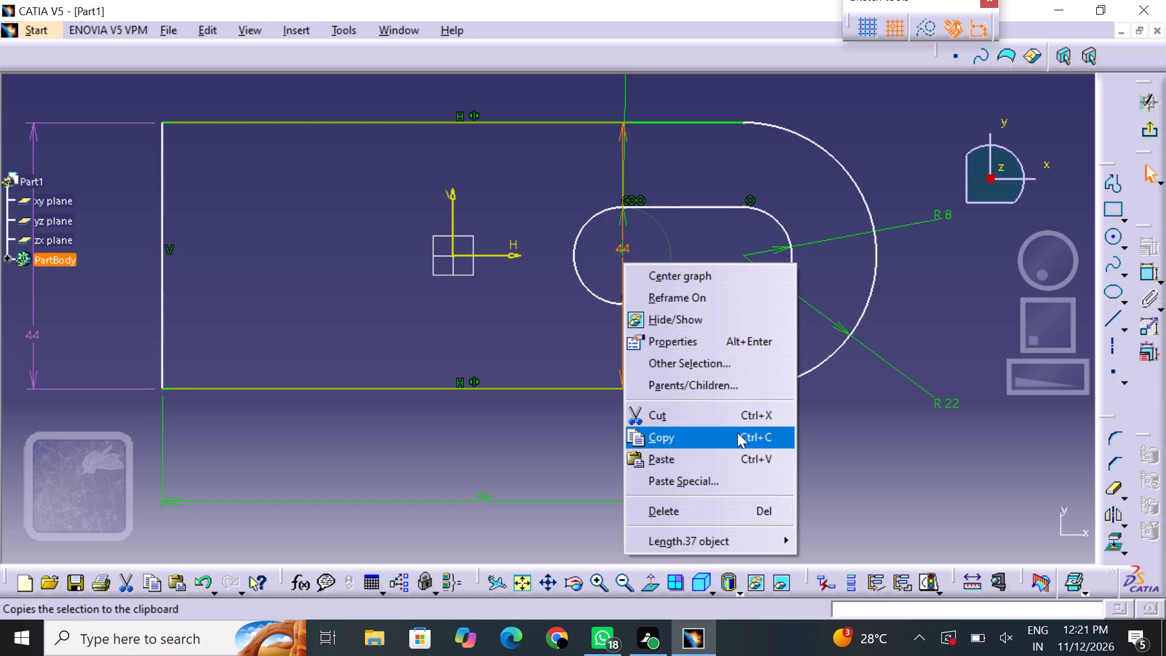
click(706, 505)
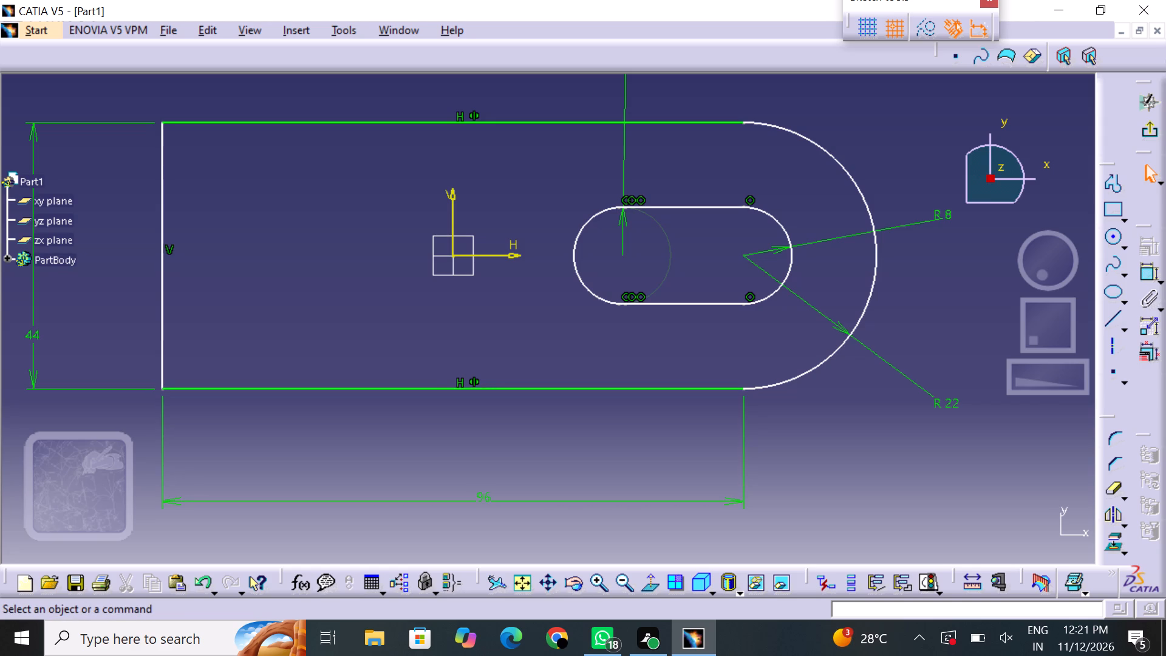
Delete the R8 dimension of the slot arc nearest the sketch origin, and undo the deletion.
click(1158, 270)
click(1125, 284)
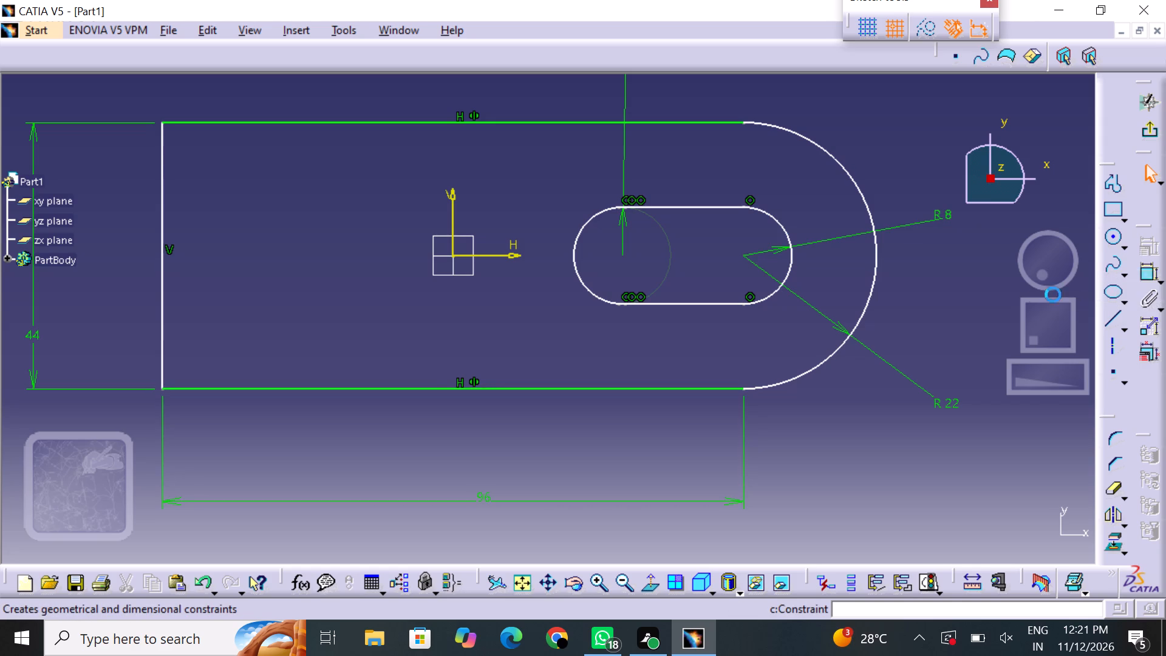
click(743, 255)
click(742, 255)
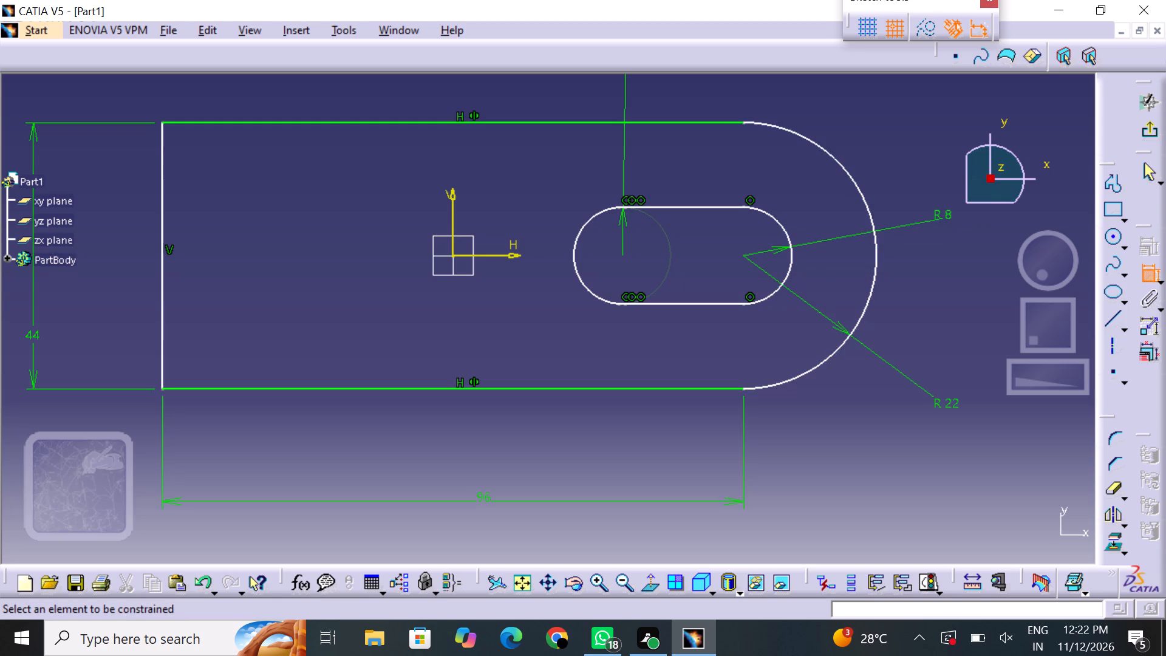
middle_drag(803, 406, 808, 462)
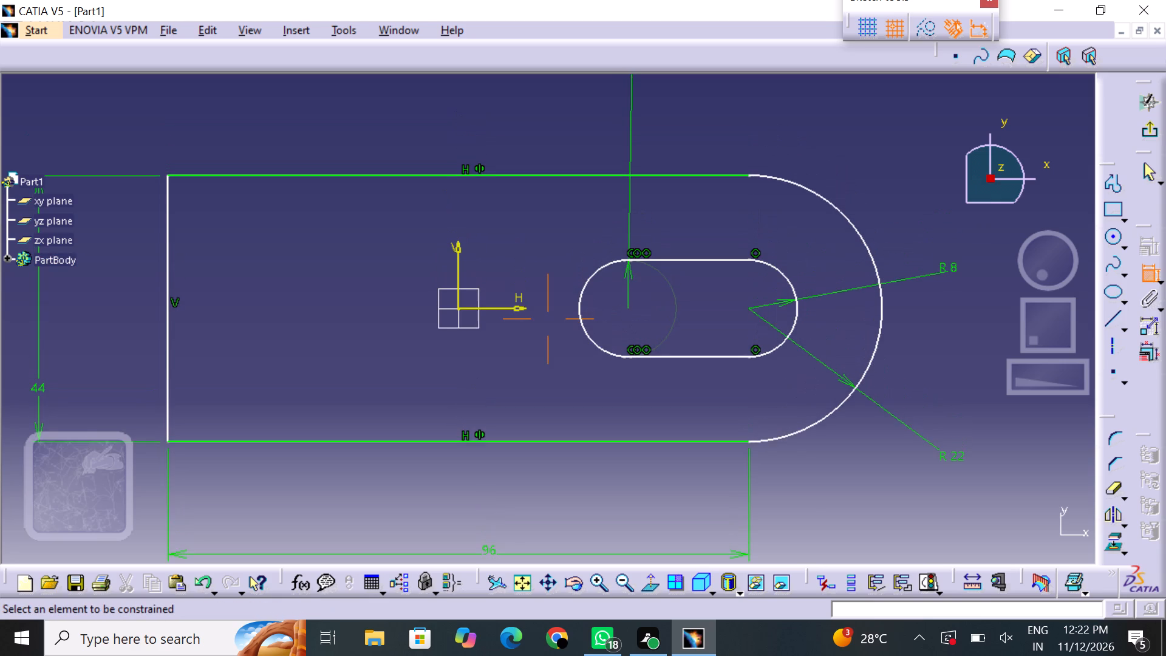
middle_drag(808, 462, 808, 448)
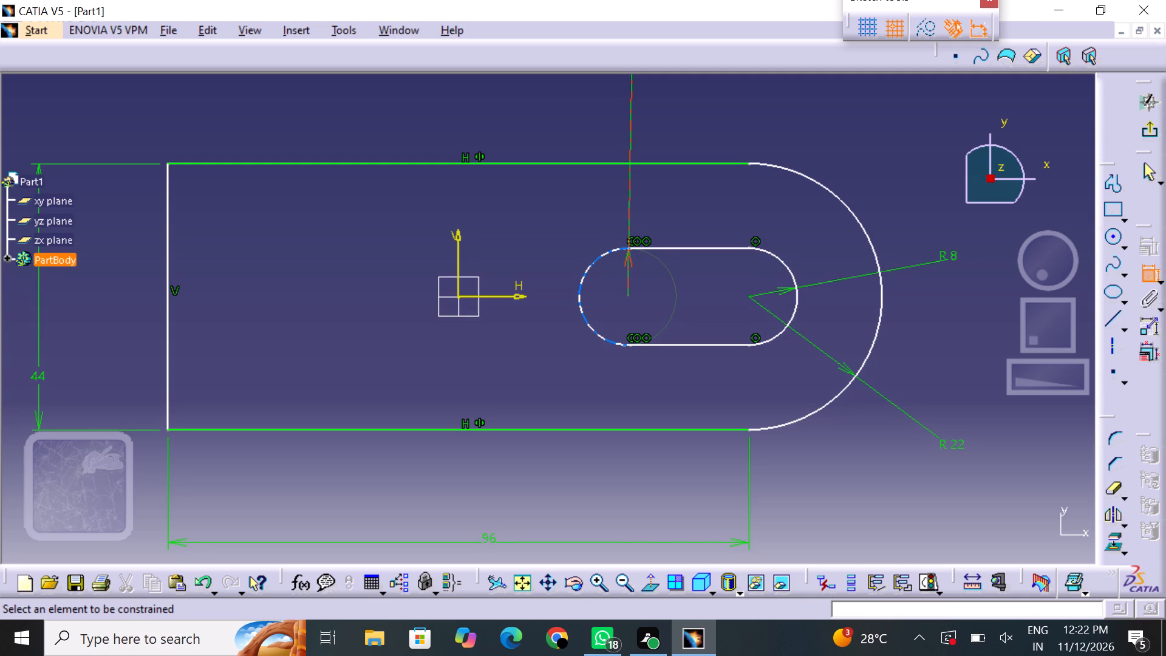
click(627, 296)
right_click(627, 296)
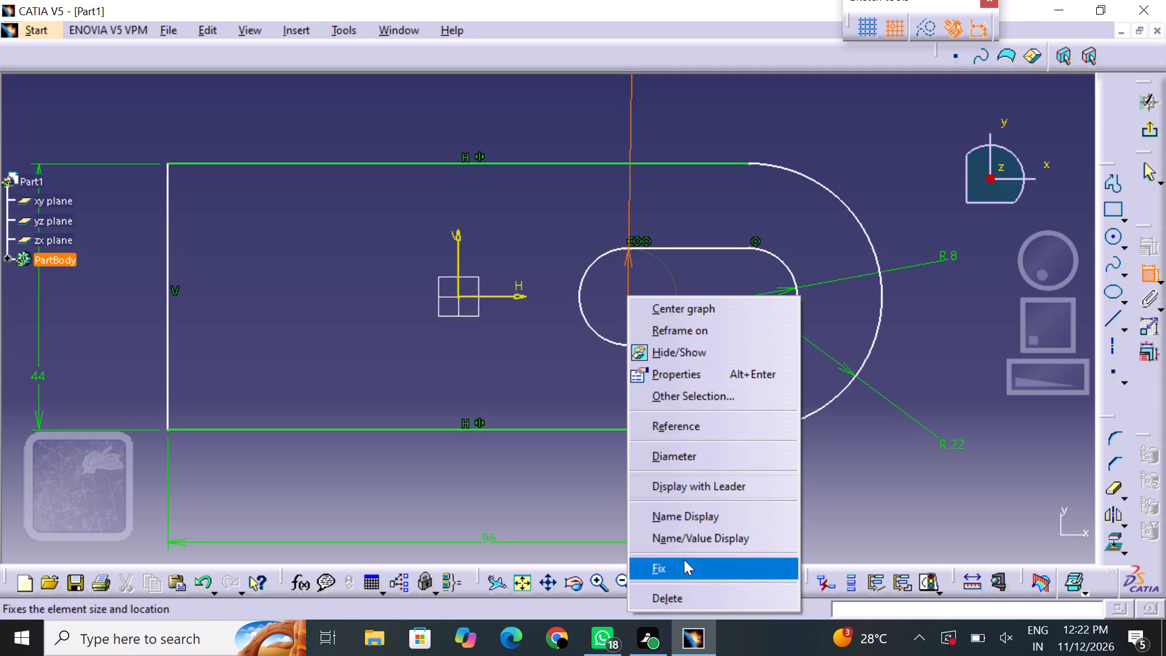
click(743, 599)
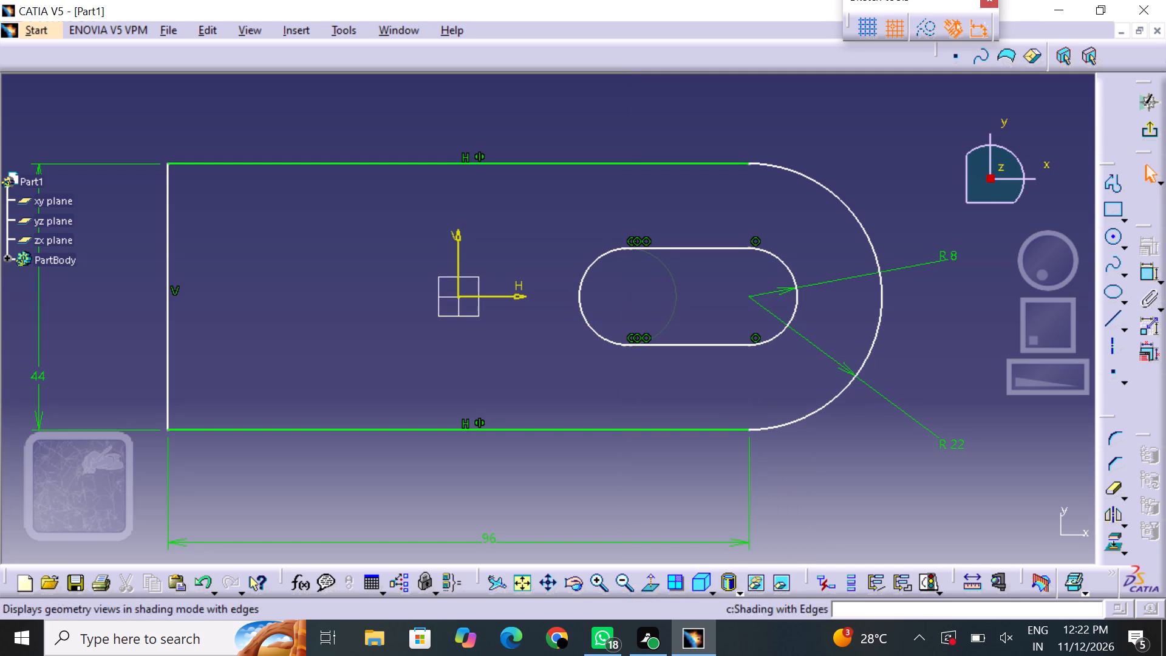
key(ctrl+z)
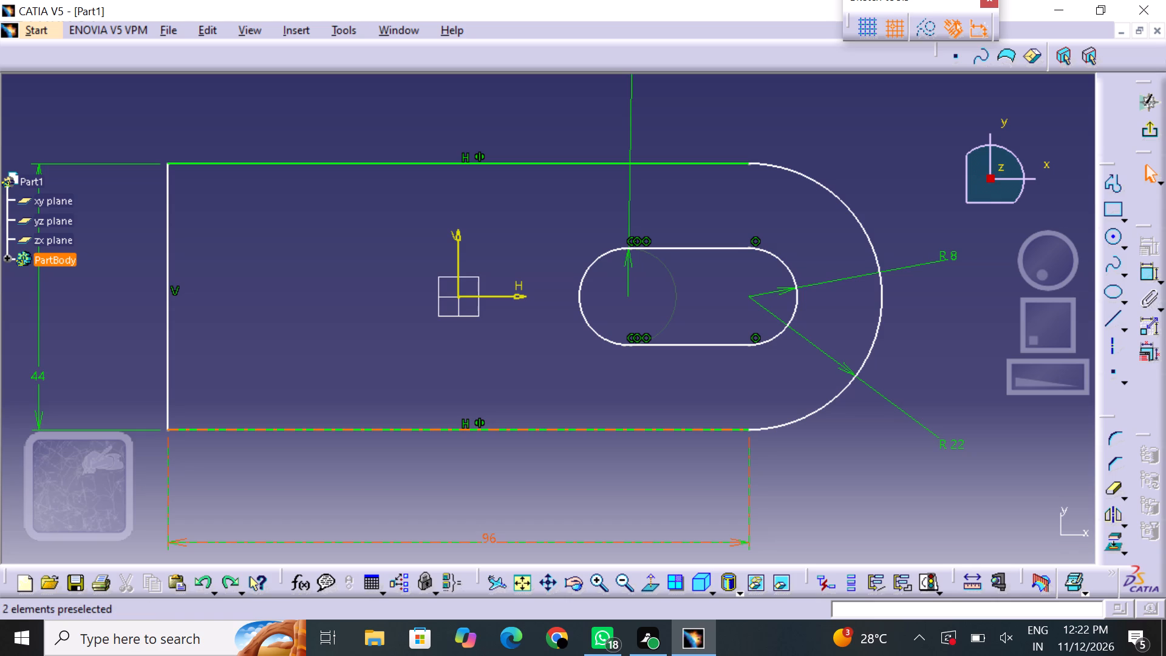
Examine up close the junction where the profile's lower 96 mm line meets the R22 arc for gaps.
middle_drag(741, 465, 741, 460)
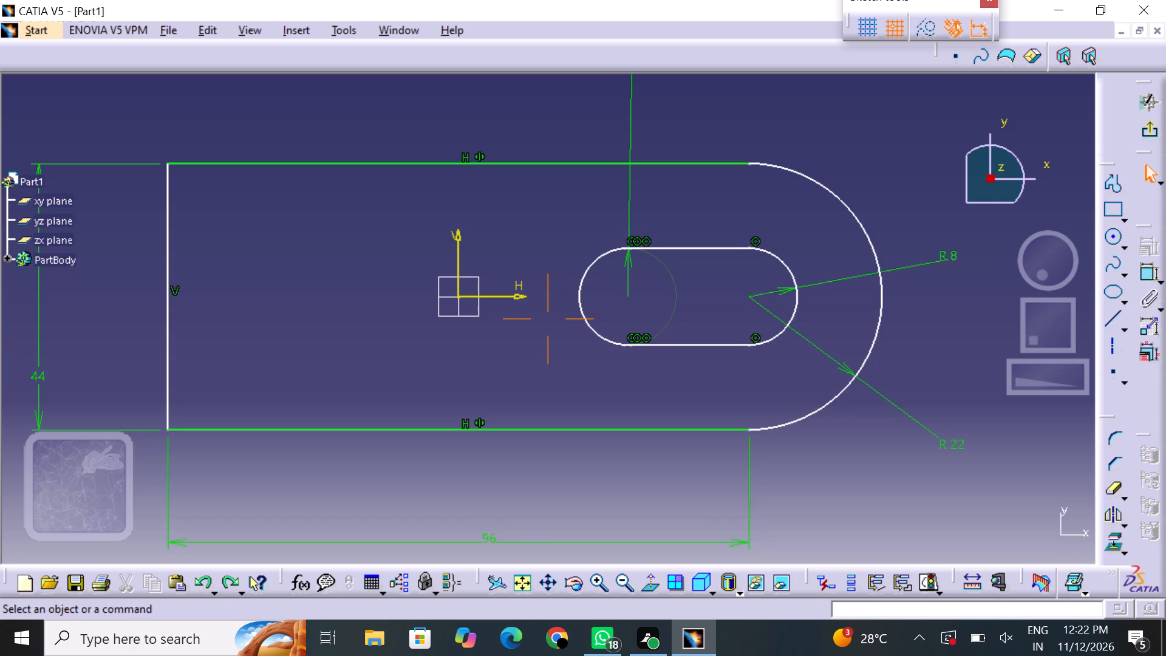
middle_drag(741, 460, 743, 401)
scroll(743, 401, up, 1)
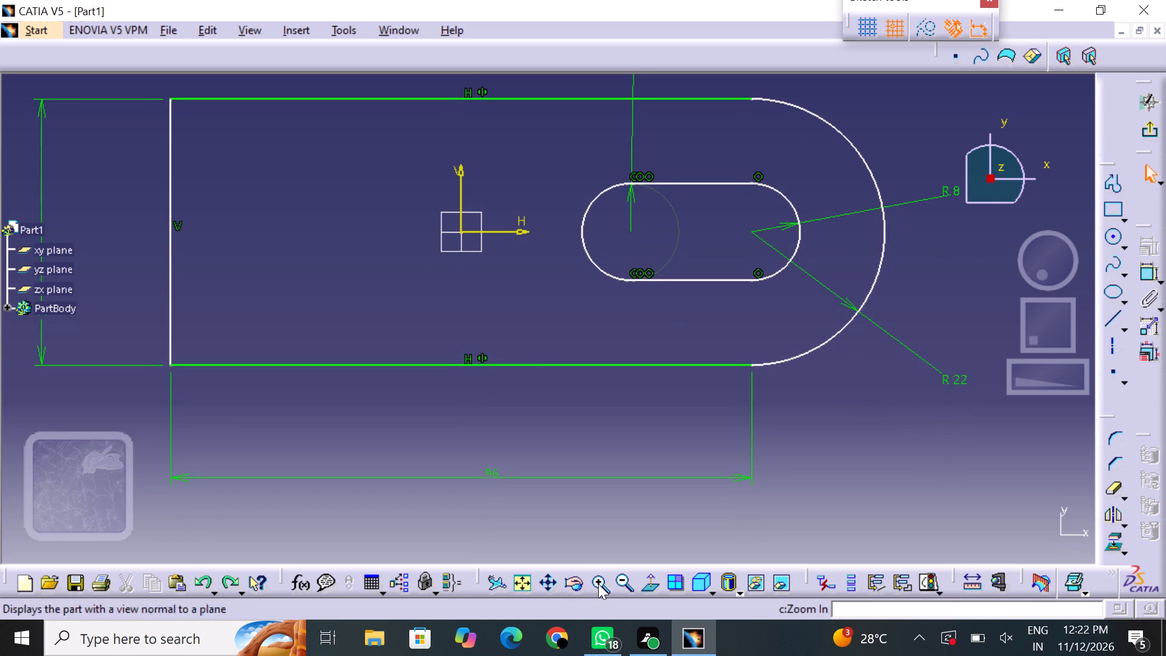
triple_click(598, 583)
double_click(598, 583)
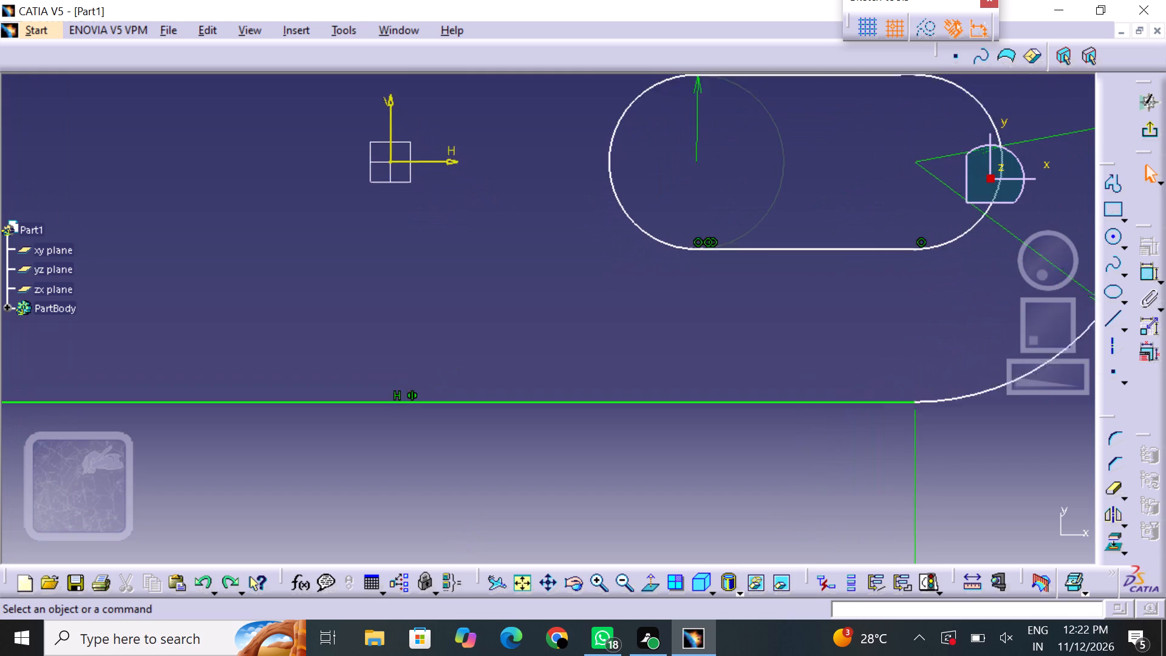
middle_drag(816, 461, 527, 432)
click(604, 582)
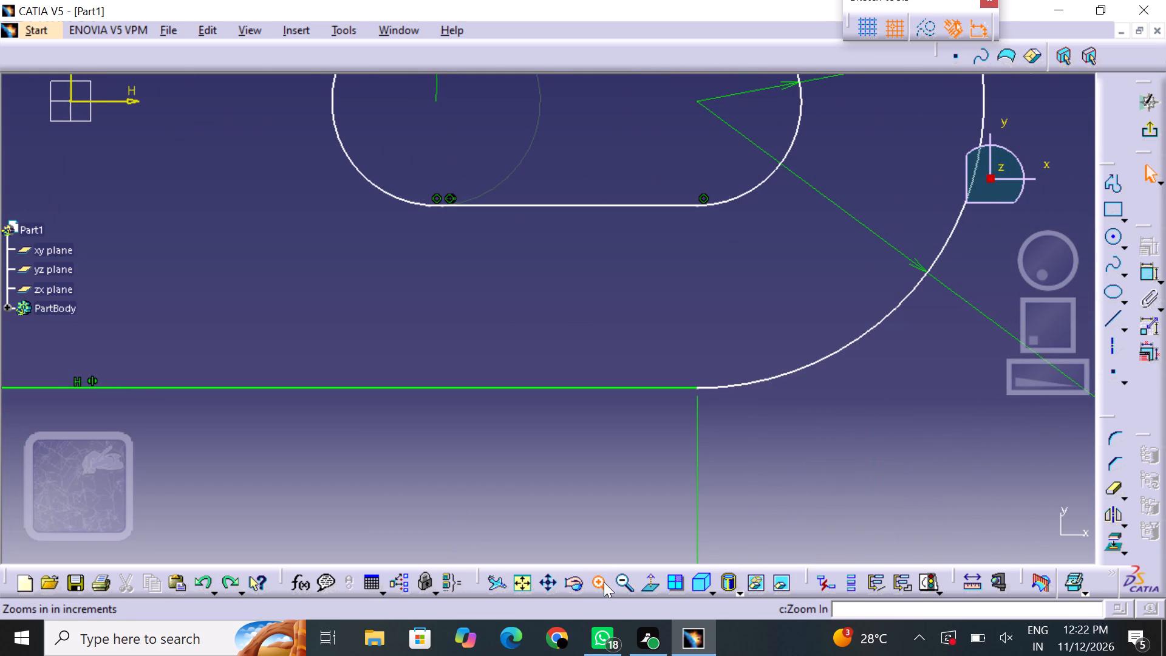
triple_click(604, 582)
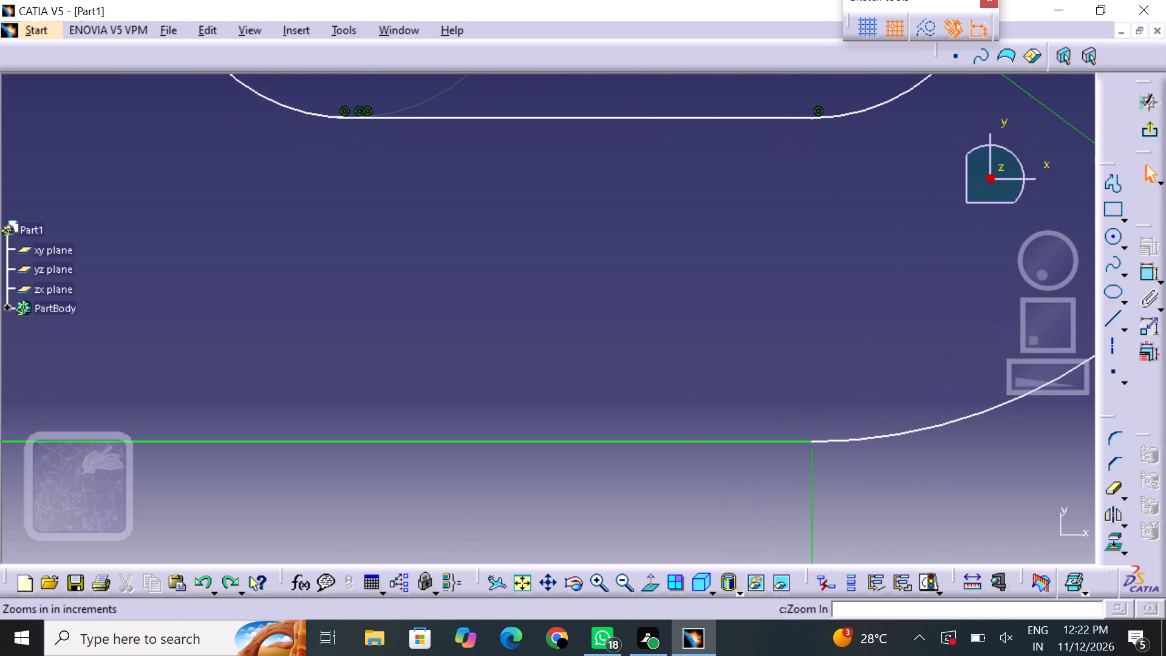
middle_drag(935, 456, 682, 432)
triple_click(600, 583)
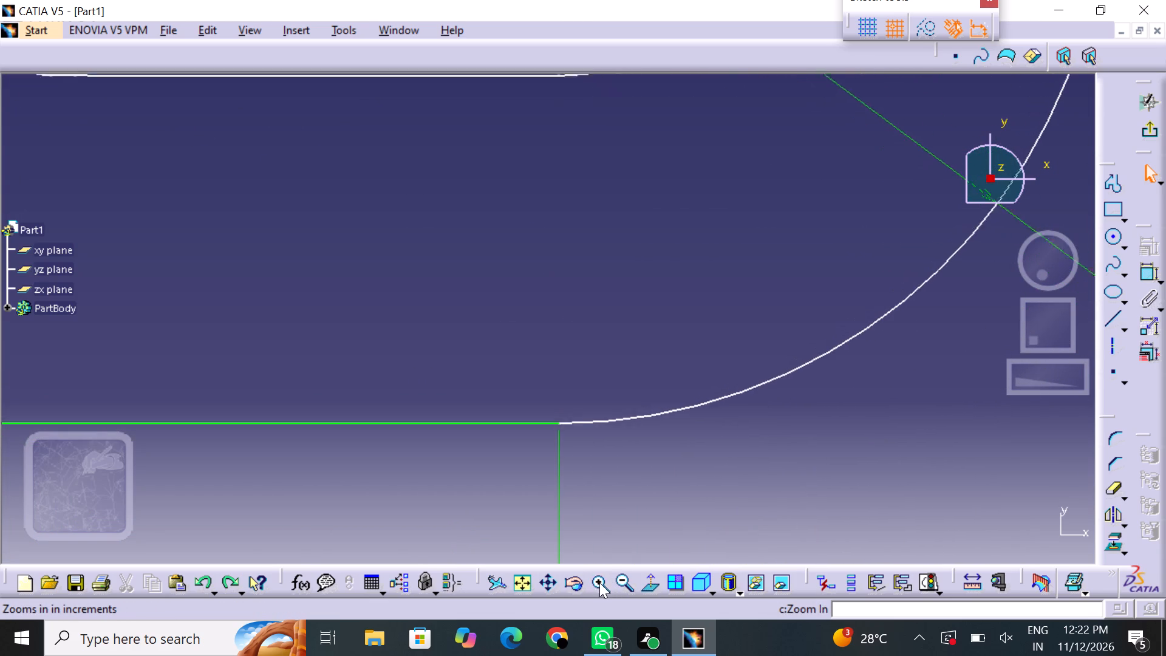
click(599, 583)
click(599, 582)
click(599, 572)
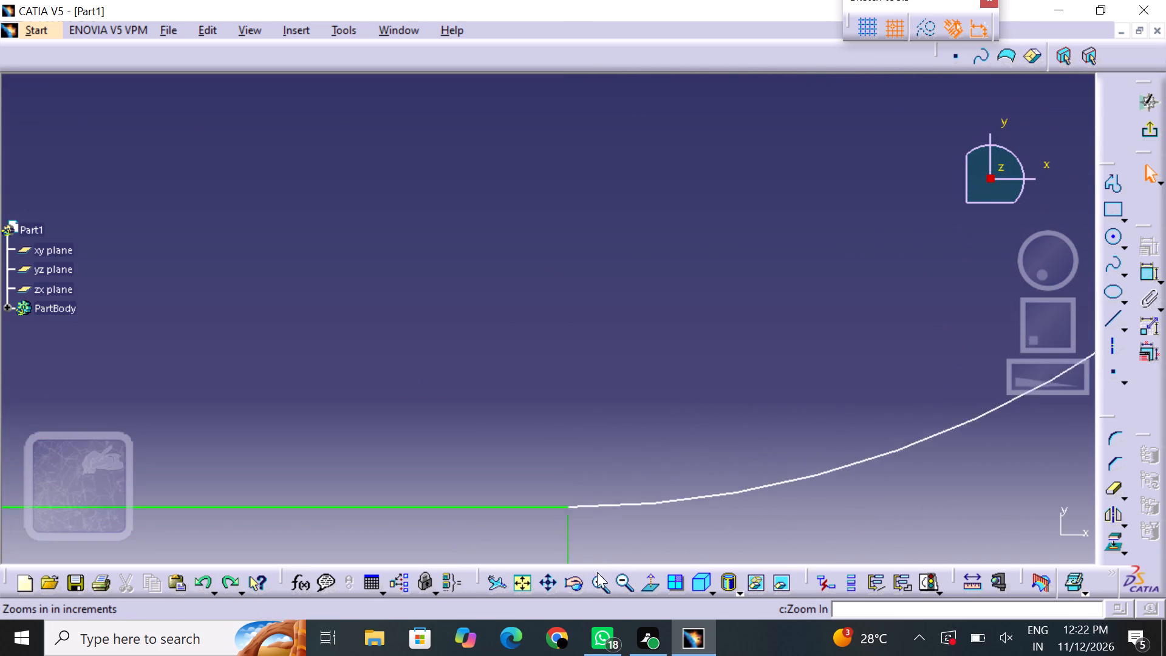
middle_drag(621, 513, 605, 406)
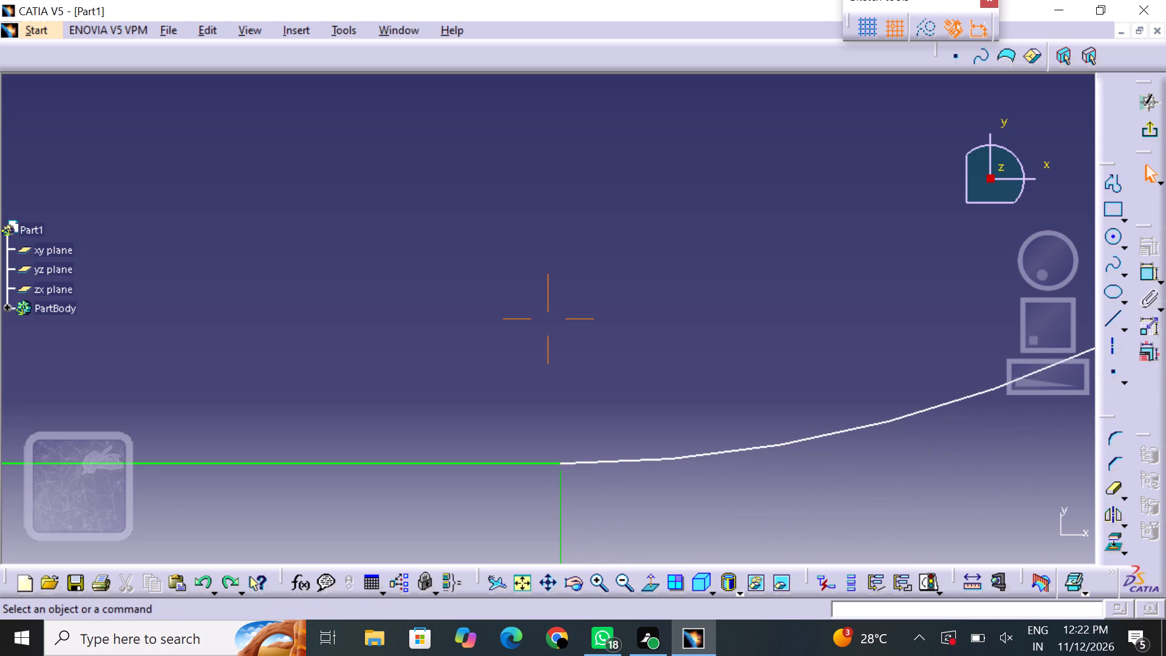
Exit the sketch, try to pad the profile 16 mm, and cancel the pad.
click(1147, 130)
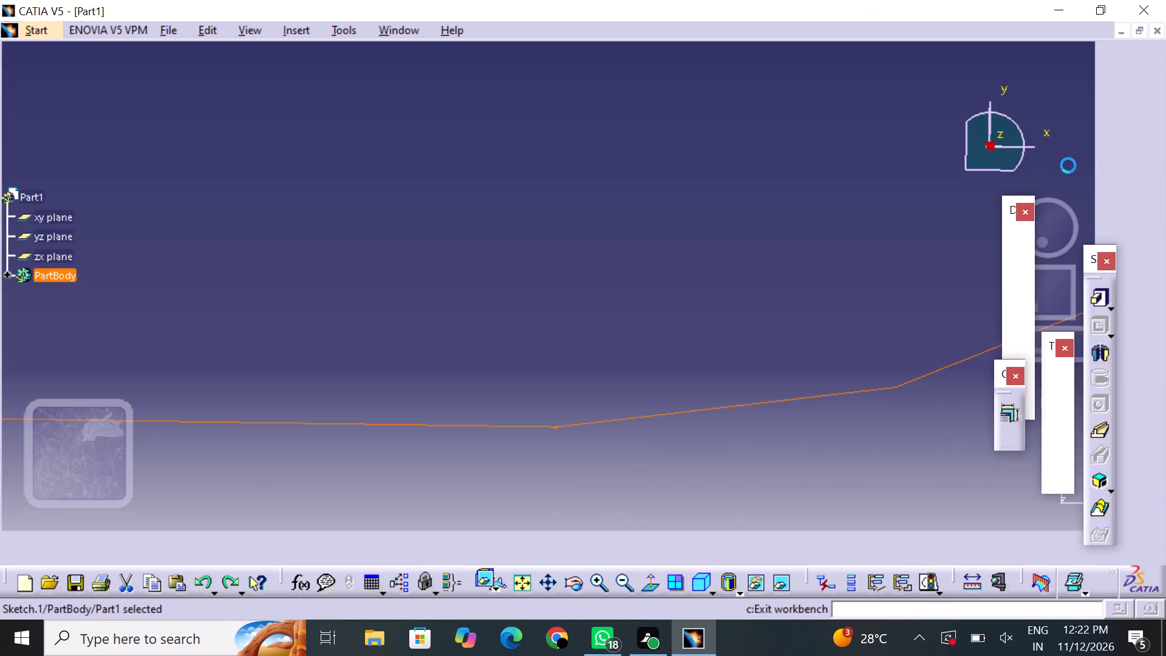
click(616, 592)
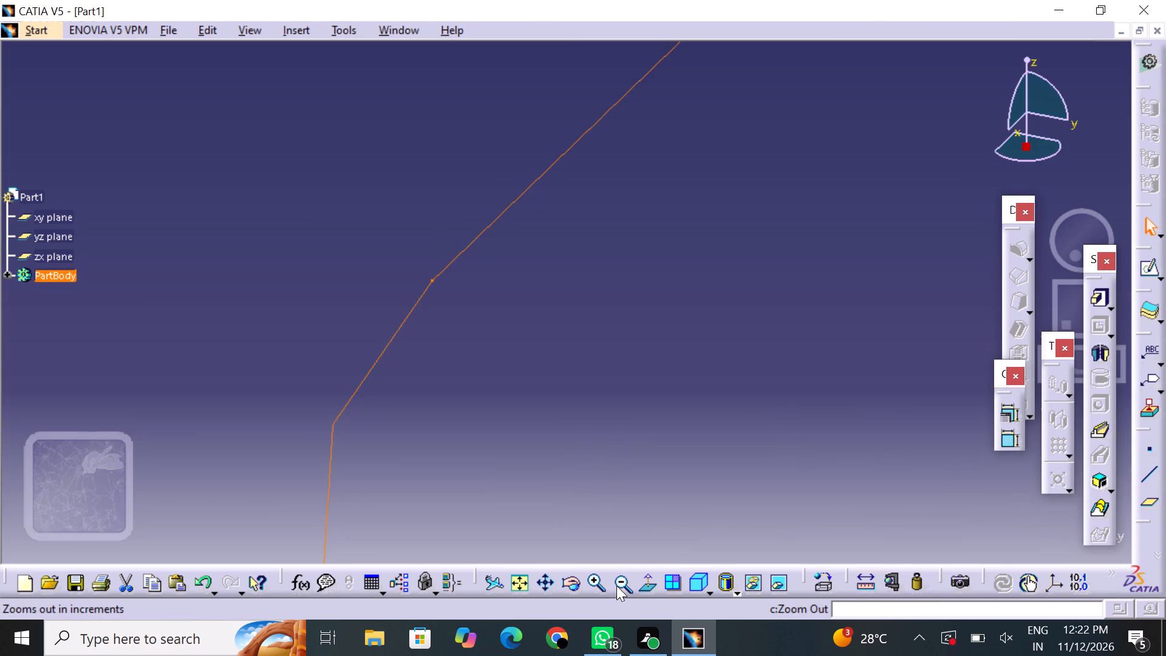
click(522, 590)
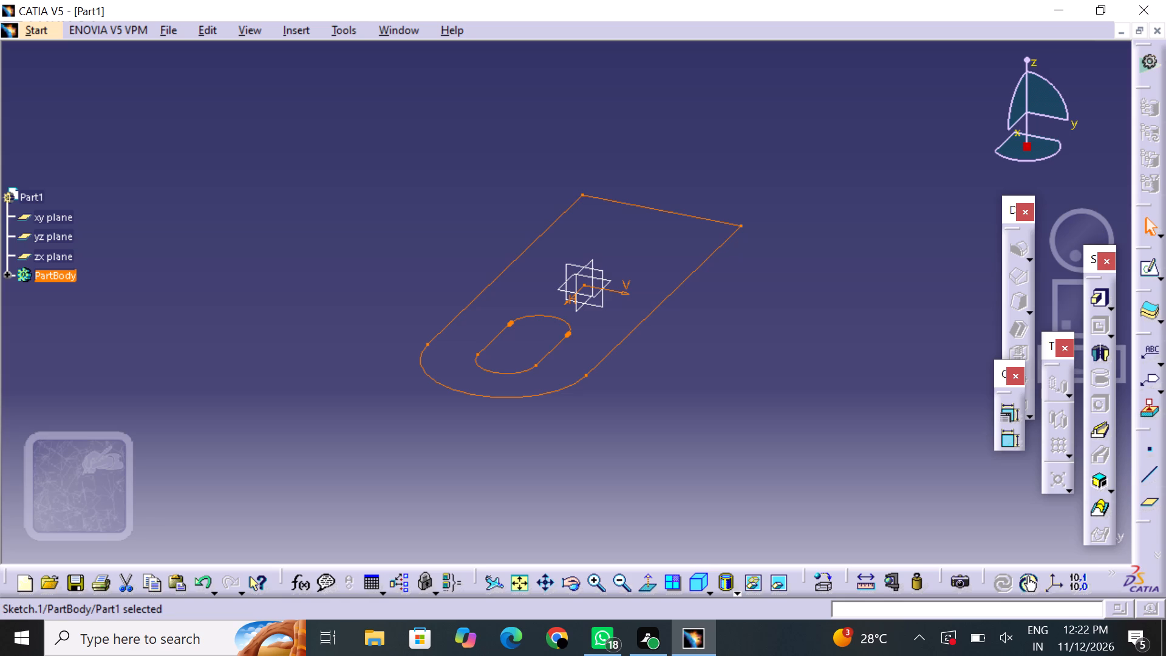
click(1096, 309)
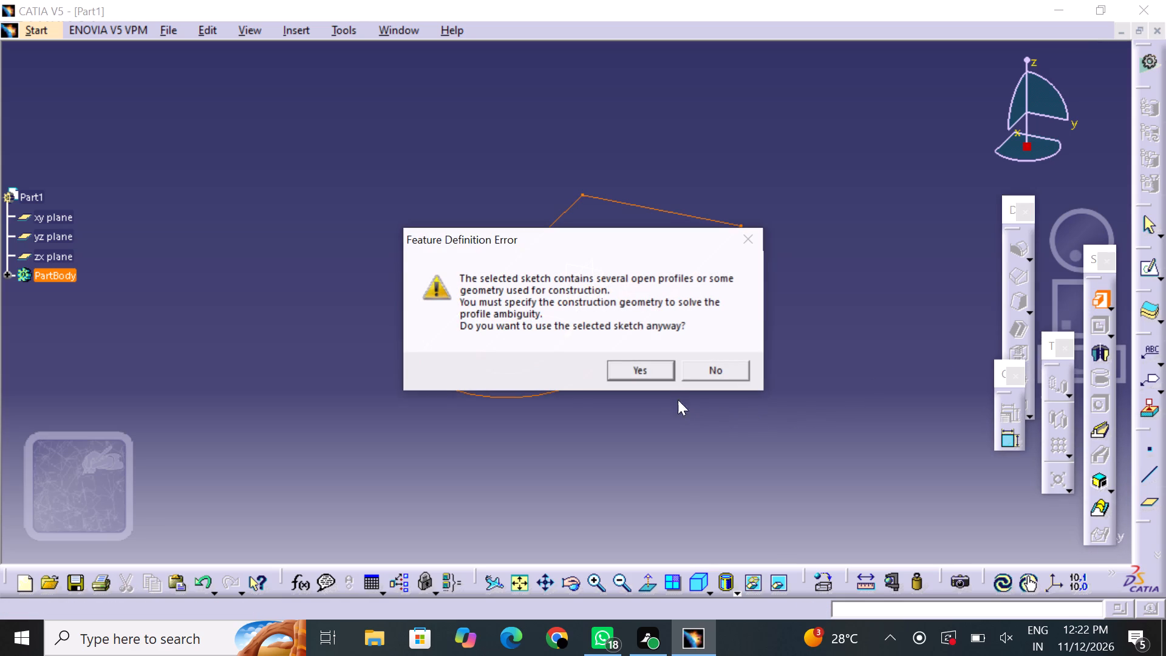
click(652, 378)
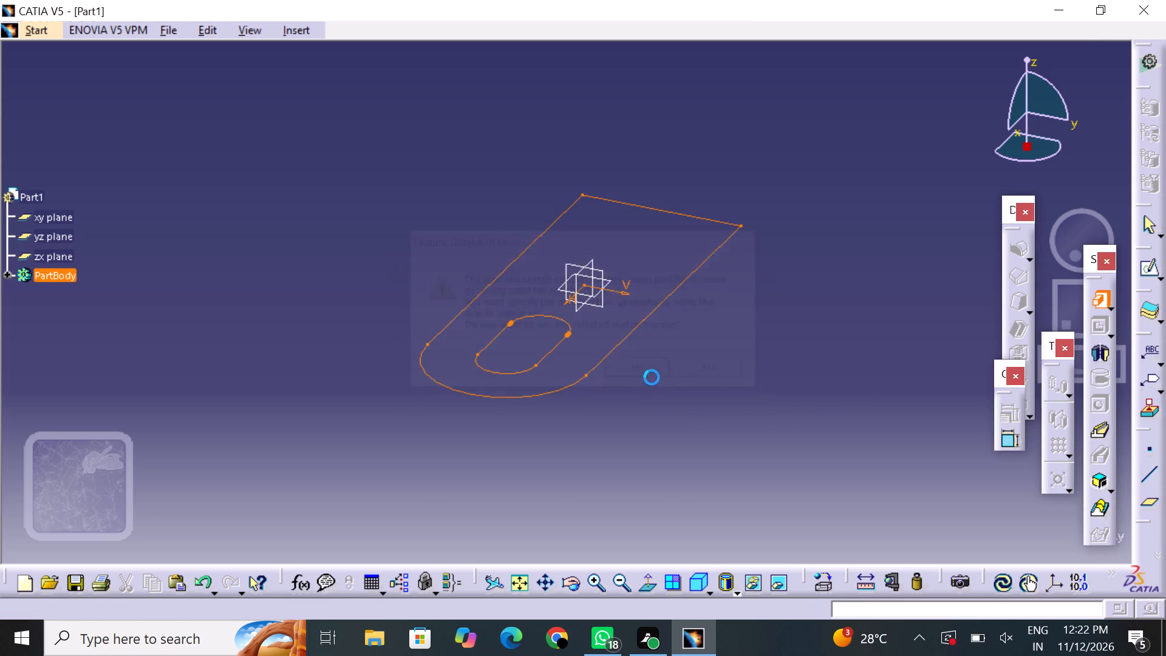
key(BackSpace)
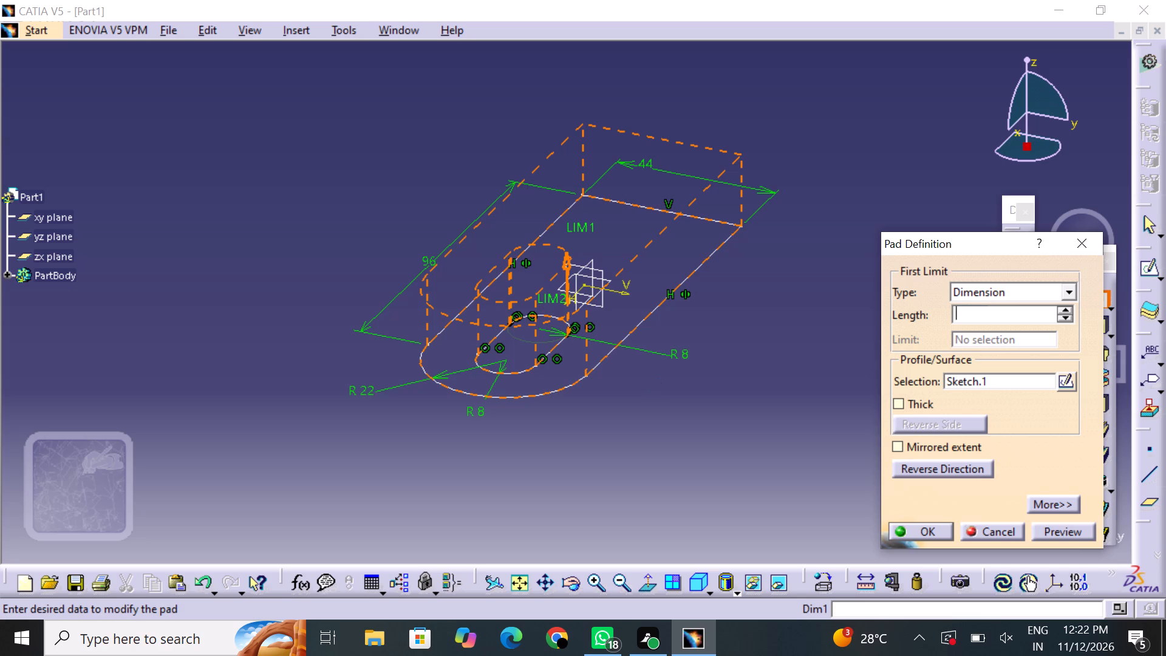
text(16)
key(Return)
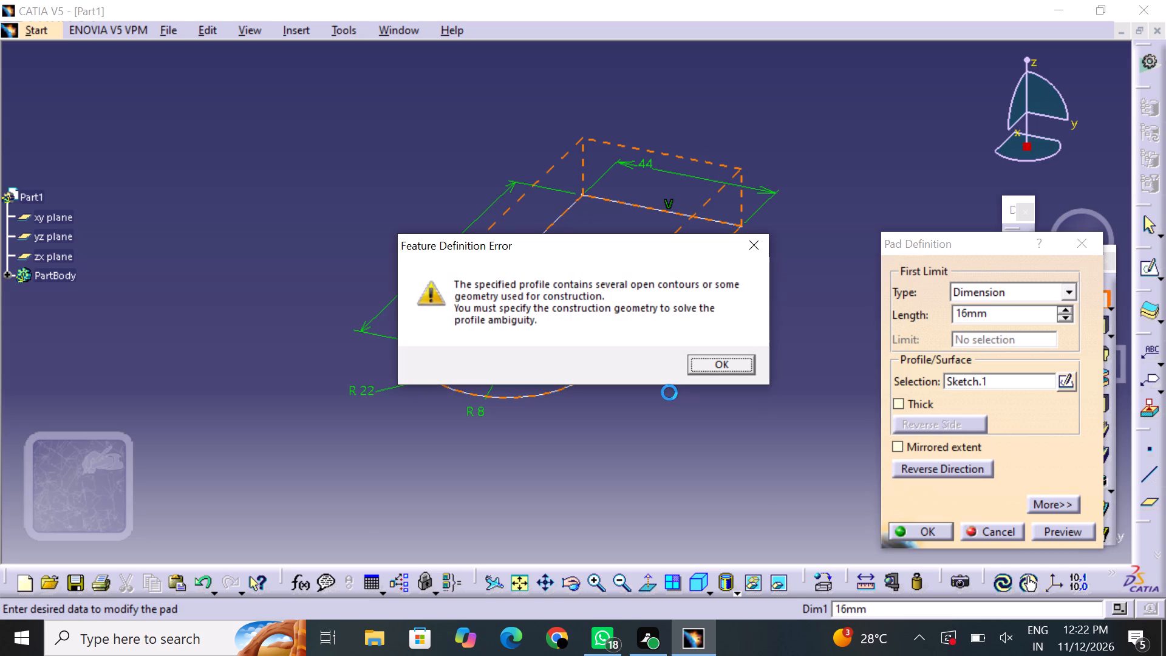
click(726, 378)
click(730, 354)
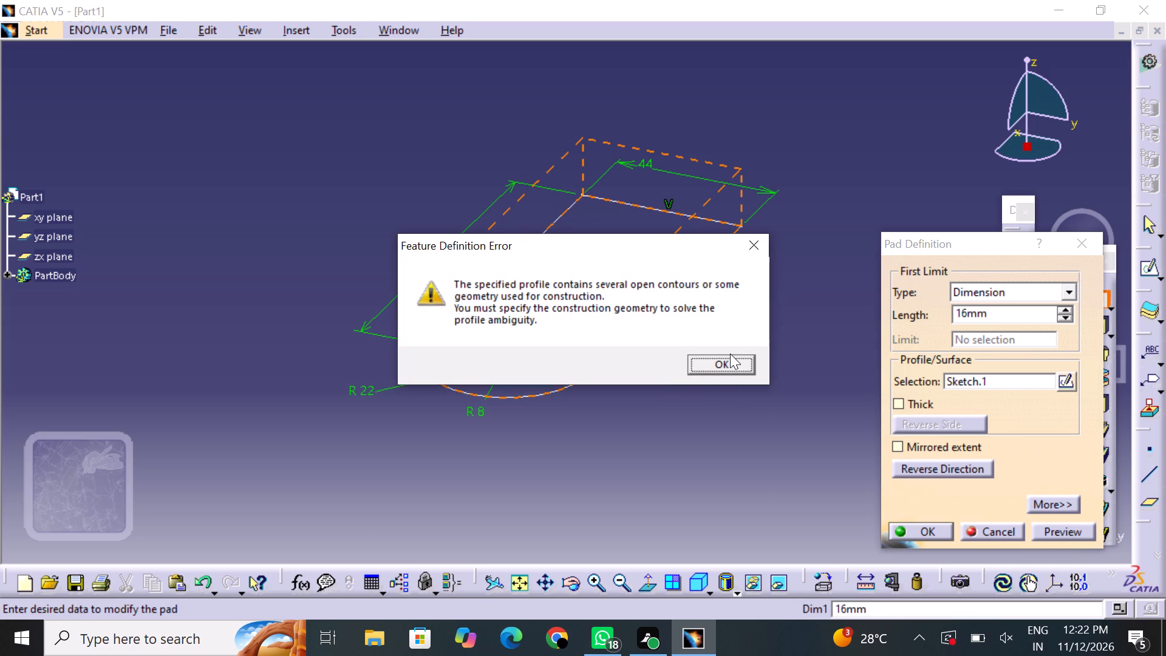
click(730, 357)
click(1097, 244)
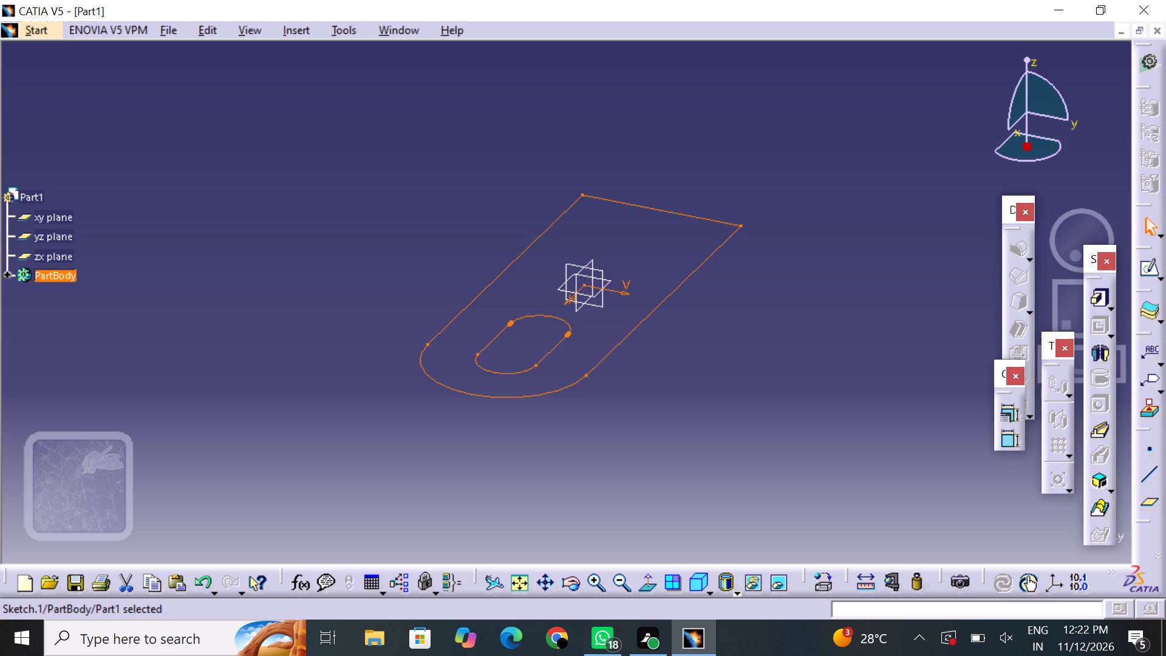
Reopen the profile sketch and delete two coincidence constraints where the slot's lower line meets the R8 arc nearest the origin.
click(1148, 272)
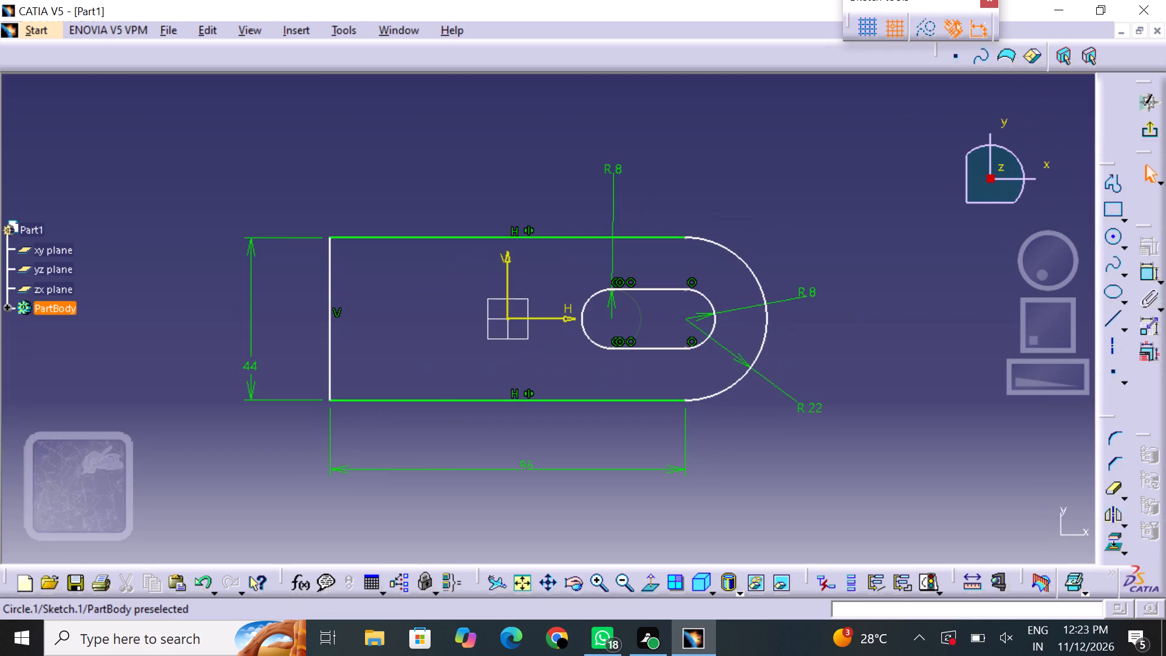
middle_drag(700, 365, 701, 354)
click(619, 327)
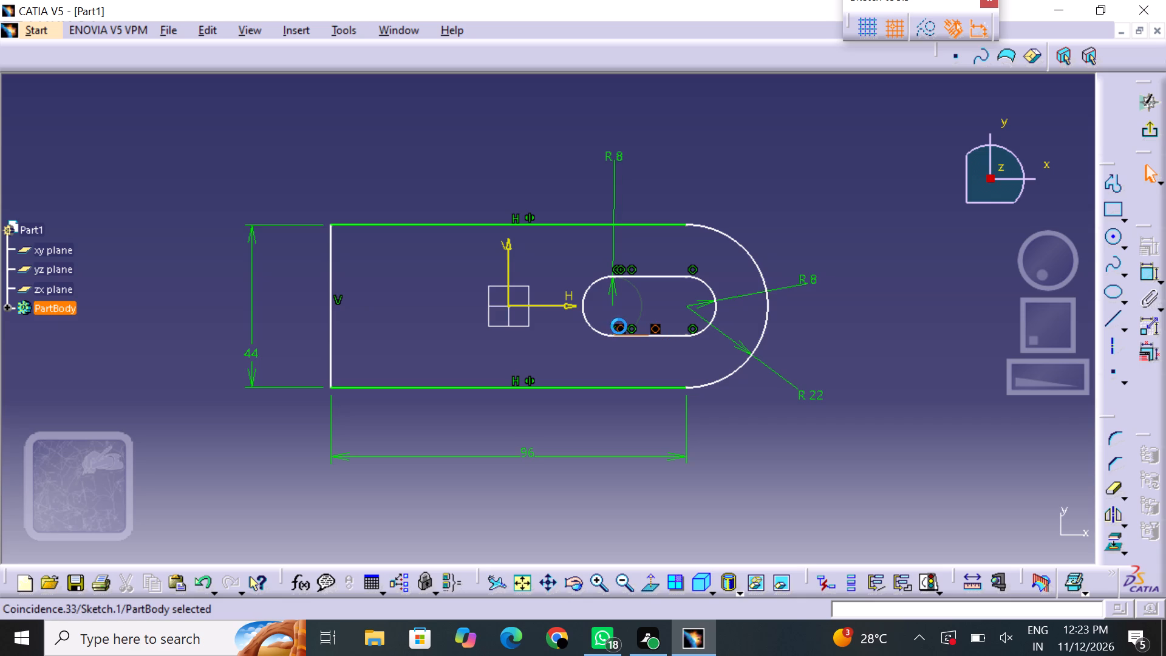
right_click(619, 326)
click(742, 570)
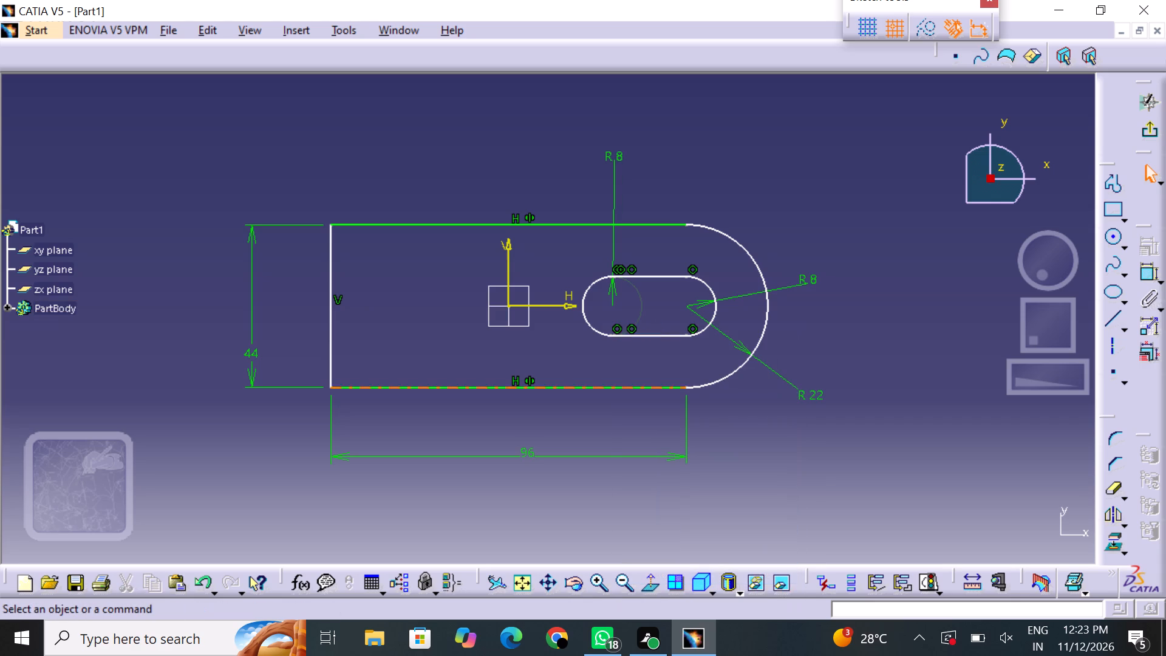
click(632, 324)
right_click(638, 324)
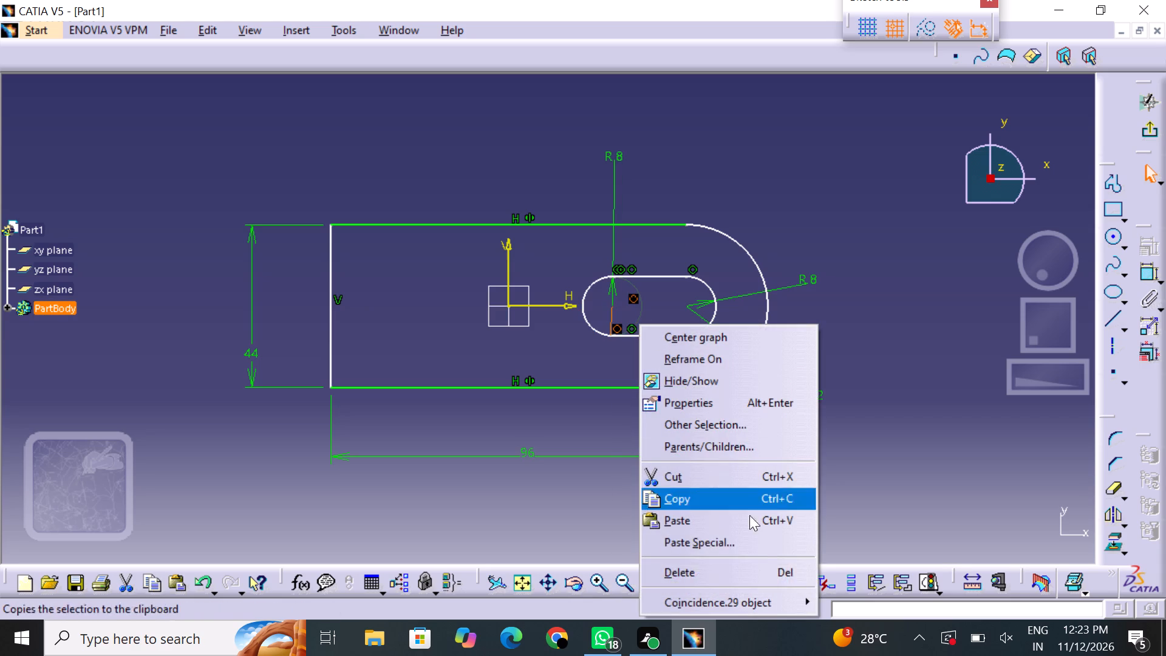
click(769, 572)
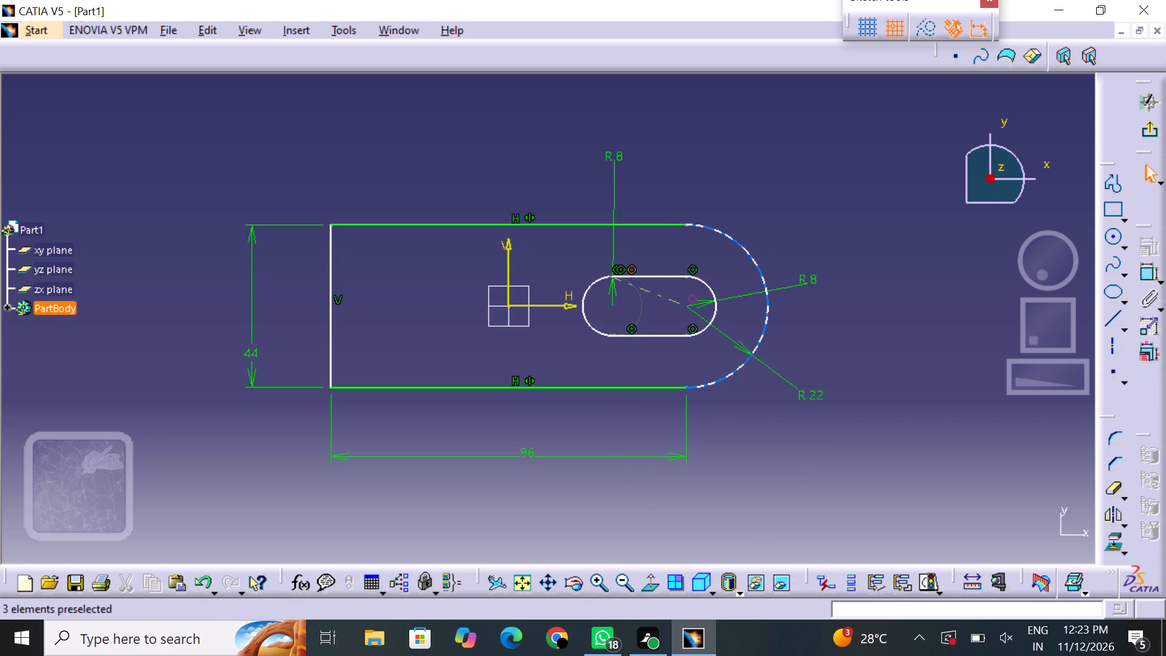
Delete two coincidence constraints where the slot's upper line meets the R8 arc nearest the origin.
click(626, 265)
right_click(626, 265)
click(724, 519)
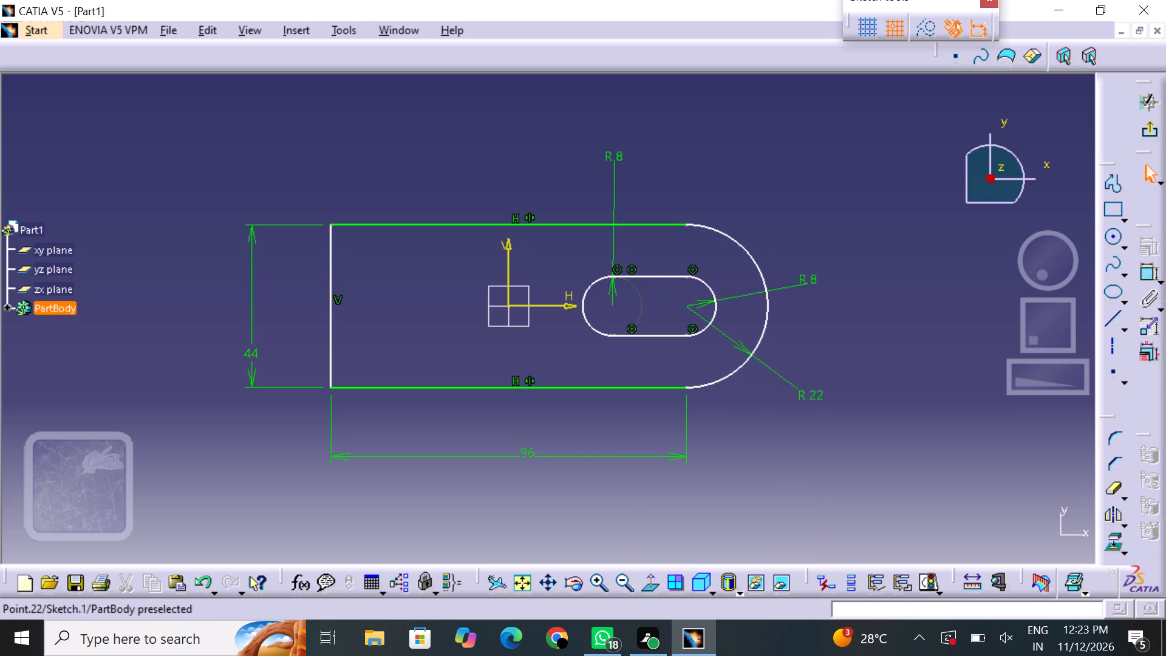
click(618, 266)
right_click(618, 265)
click(716, 514)
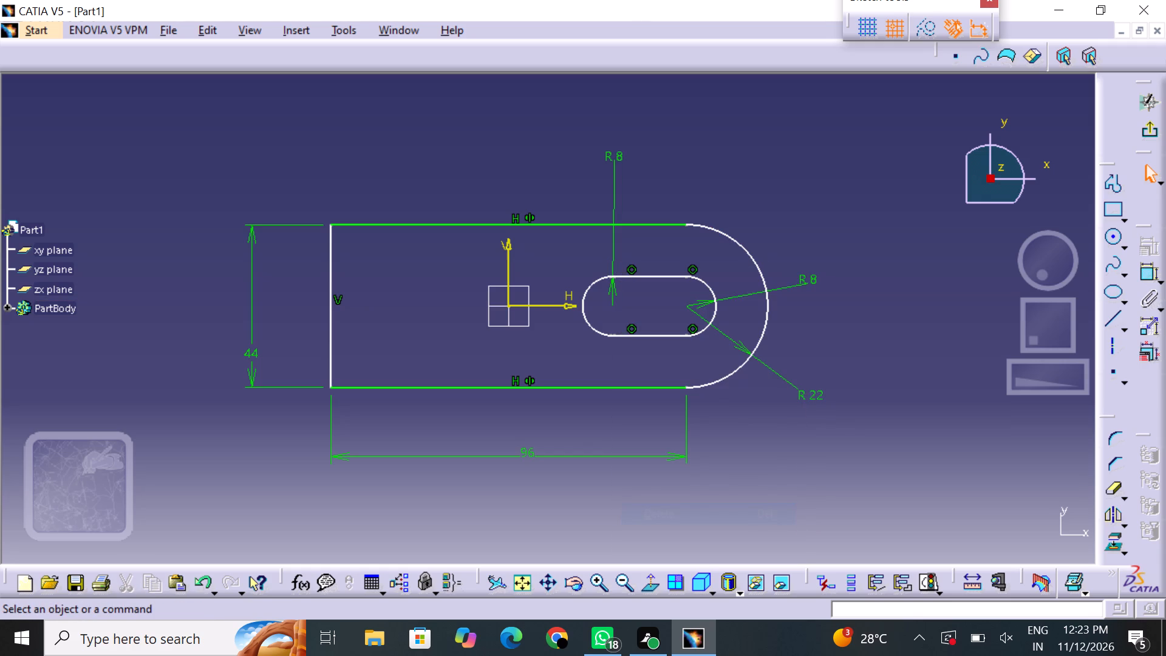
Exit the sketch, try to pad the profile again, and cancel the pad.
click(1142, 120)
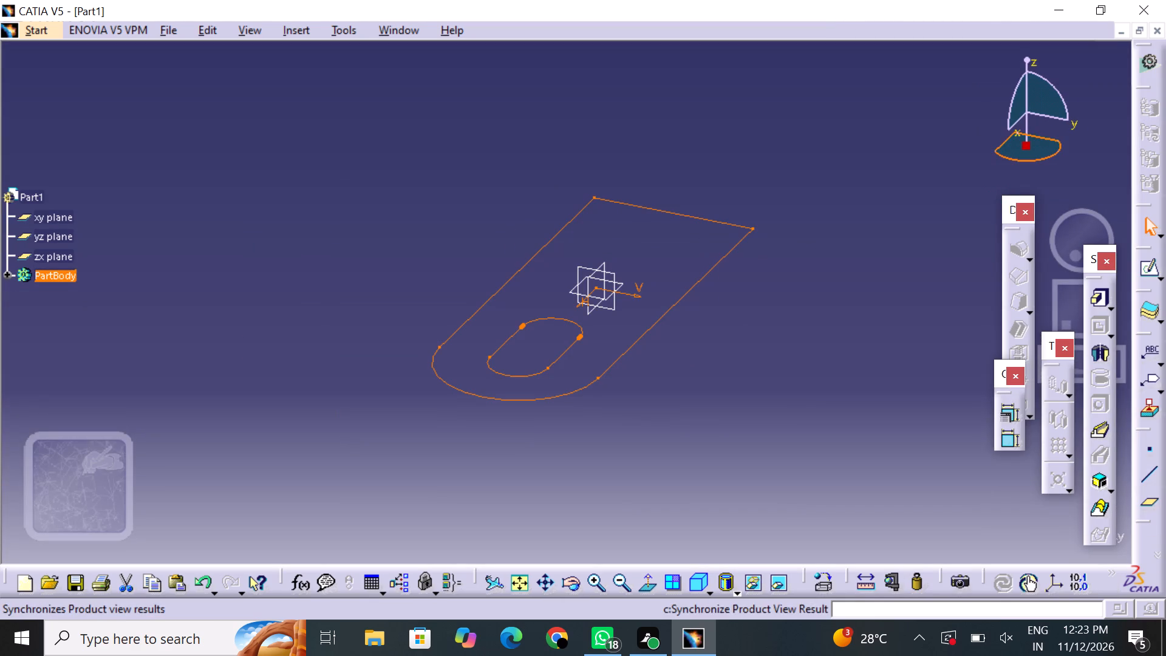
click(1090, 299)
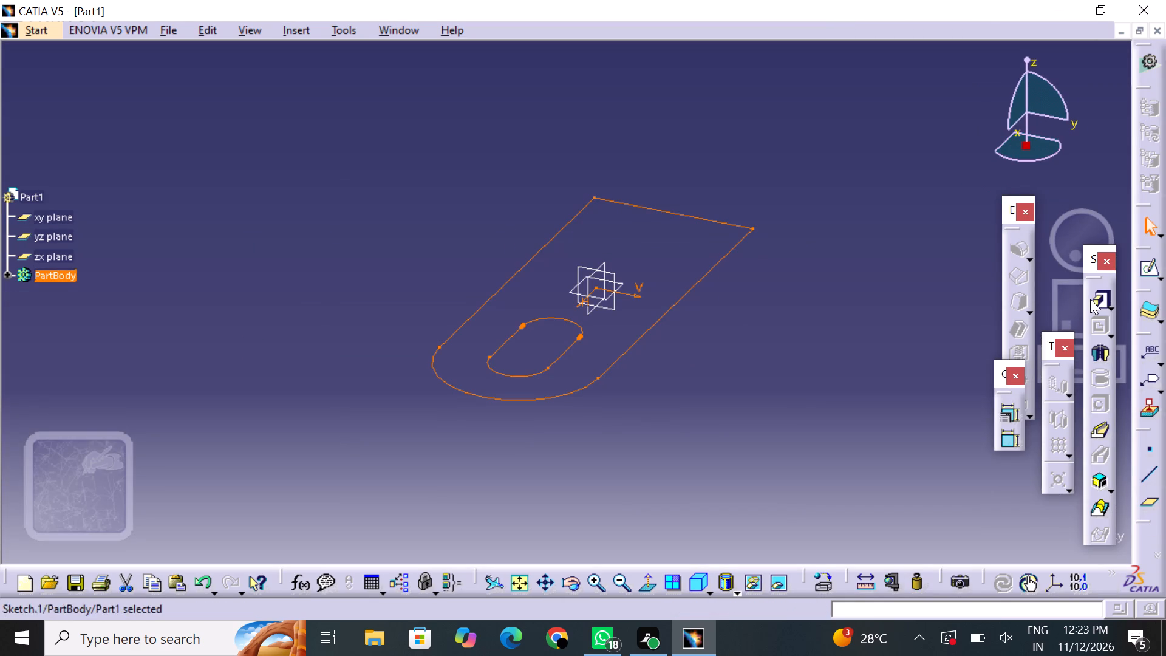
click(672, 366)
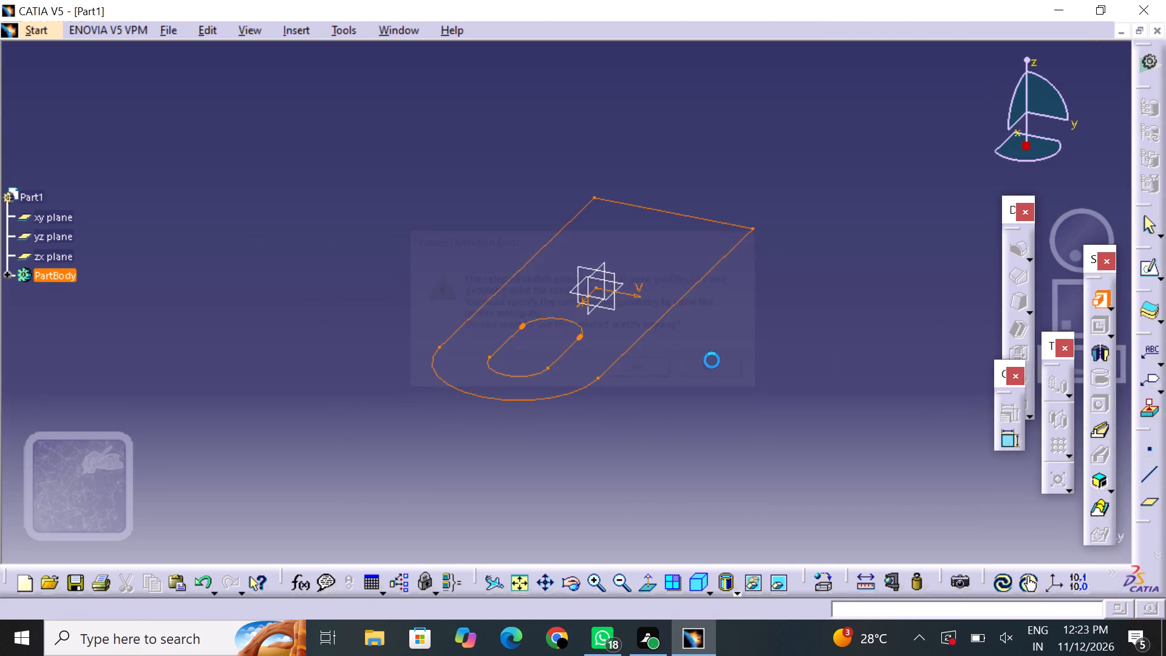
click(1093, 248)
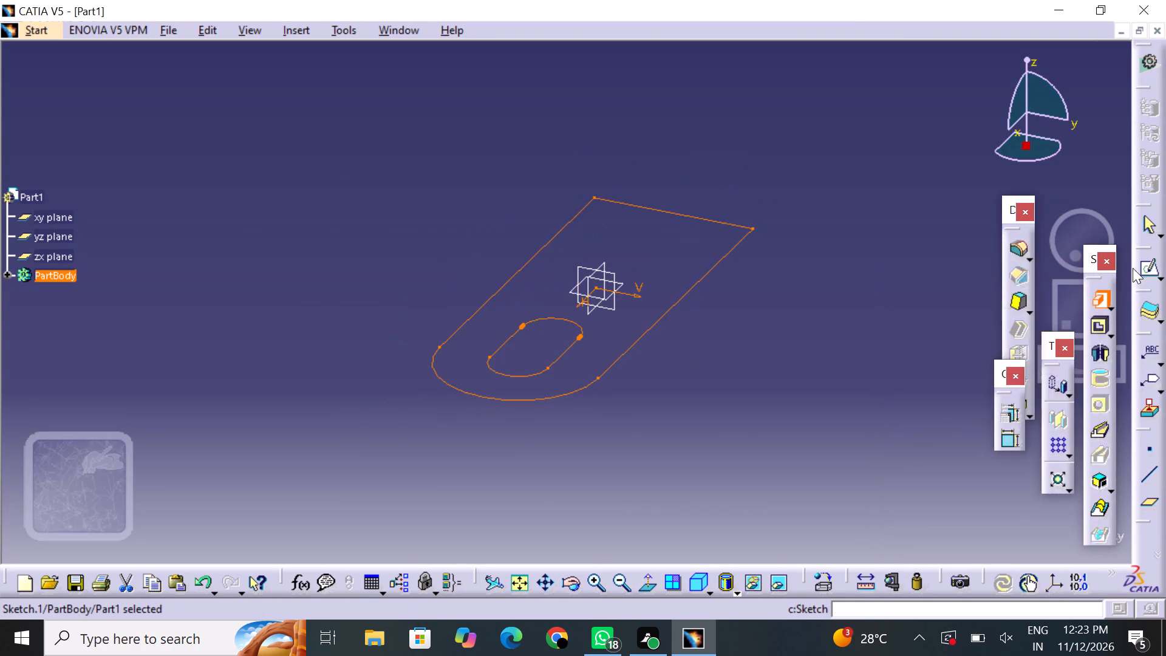
Reopen the profile sketch, closely examine the junction of the outer profile's lower line and the R22 arc, and exit the sketch.
click(1134, 267)
click(1153, 266)
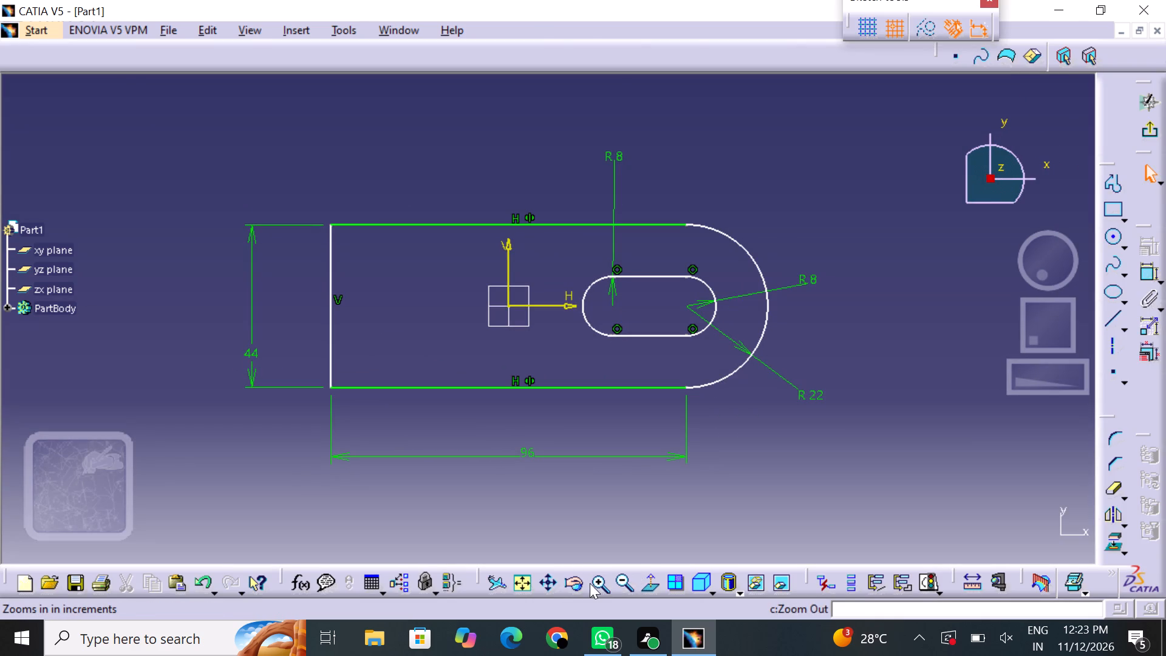
click(594, 583)
click(599, 580)
middle_drag(796, 397, 782, 376)
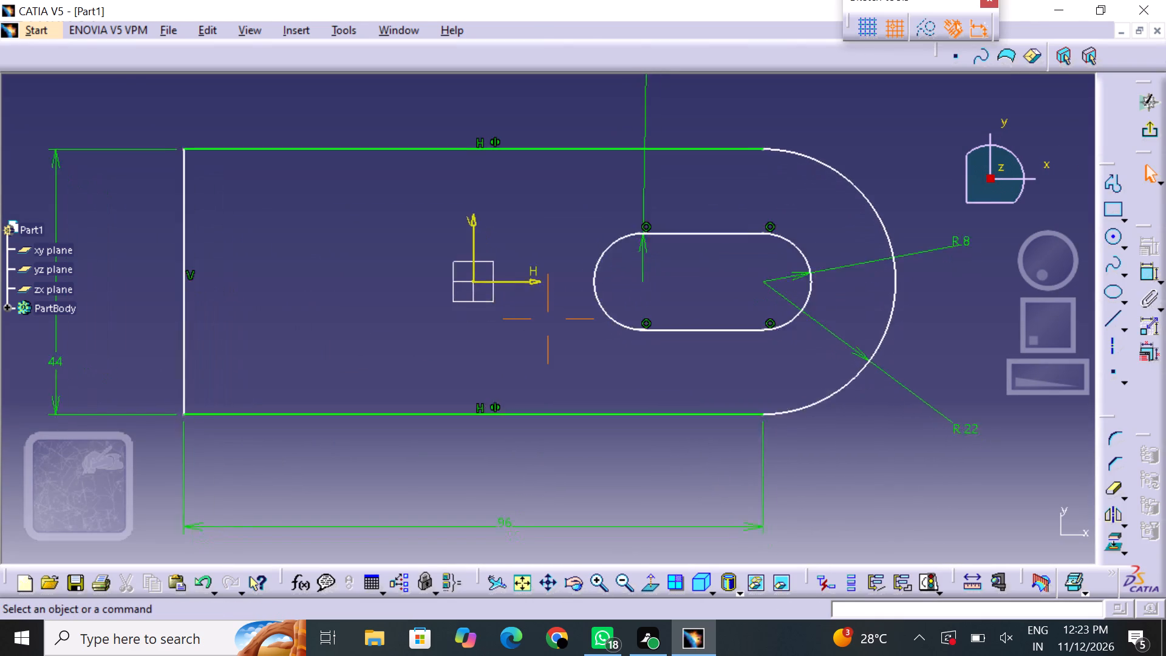
middle_drag(782, 376, 747, 347)
triple_click(605, 578)
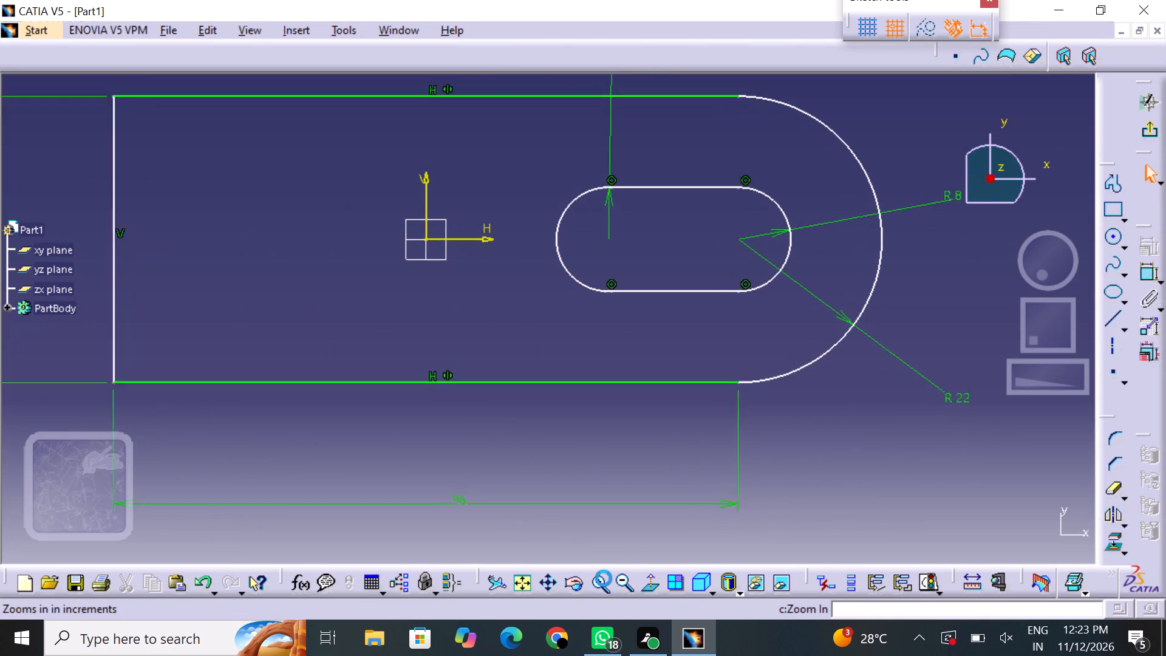
click(603, 578)
triple_click(602, 578)
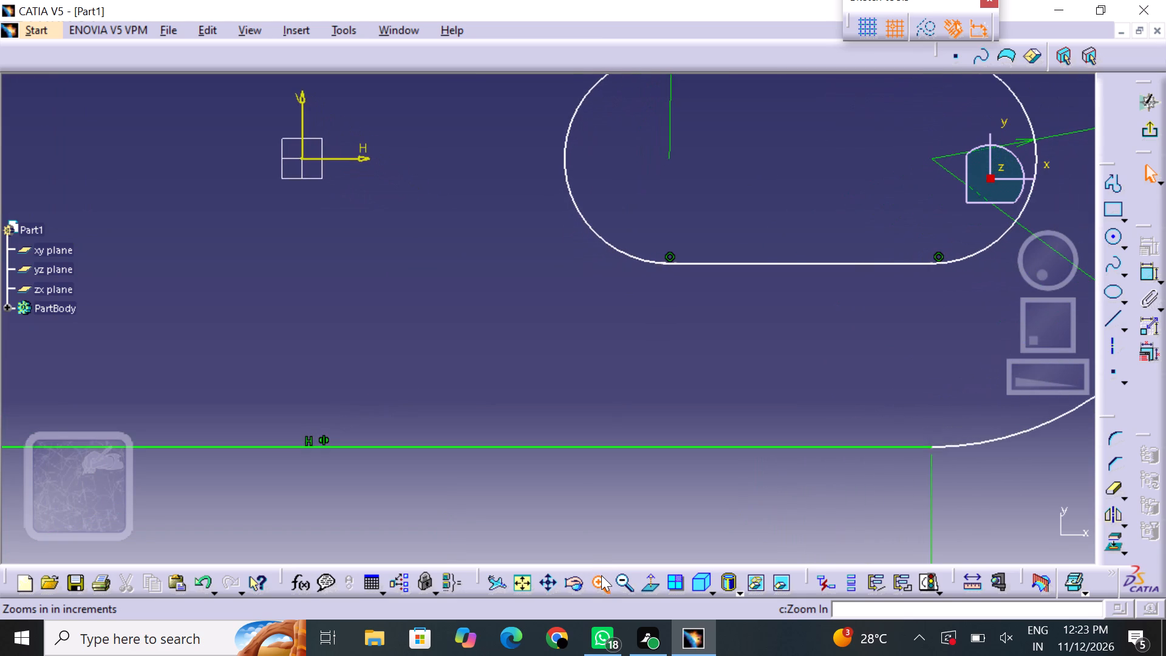
double_click(601, 573)
middle_drag(915, 417, 94, 289)
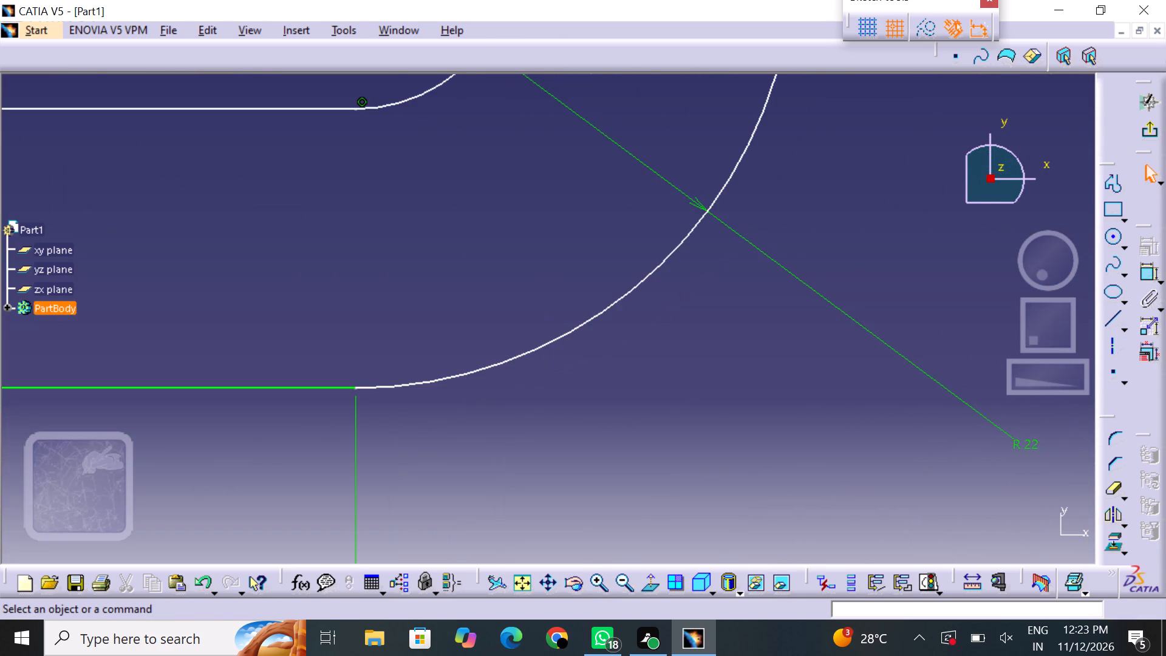
click(599, 574)
middle_drag(344, 330, 550, 256)
triple_click(605, 590)
triple_click(604, 589)
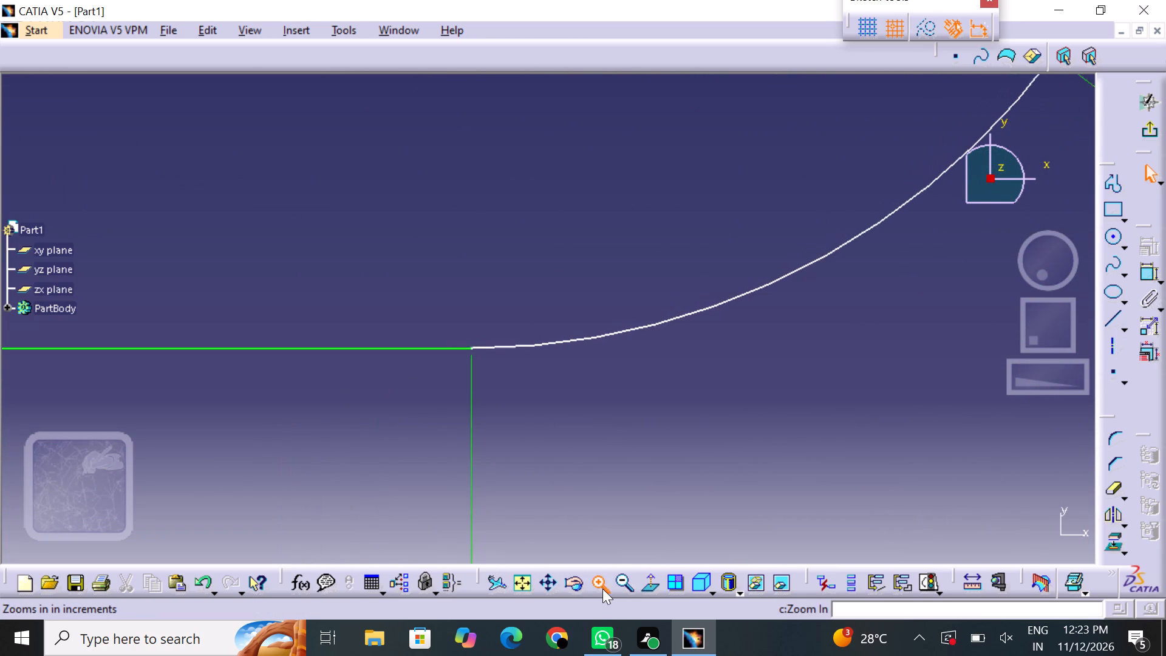
triple_click(602, 588)
double_click(601, 587)
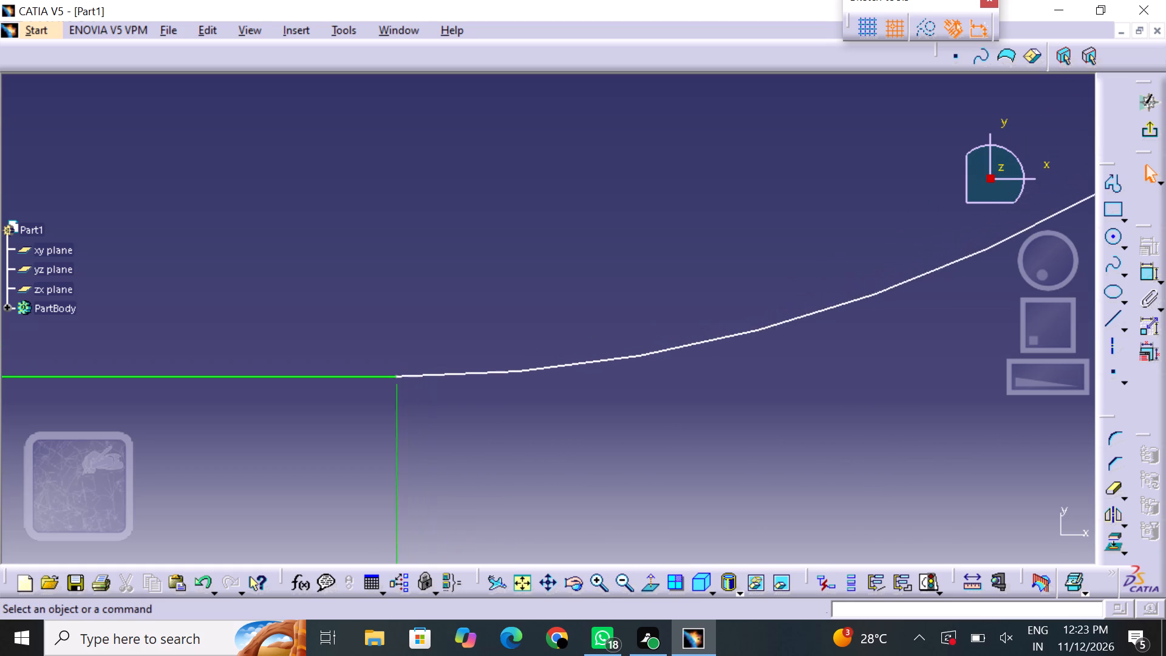
middle_drag(366, 441, 485, 419)
triple_click(601, 579)
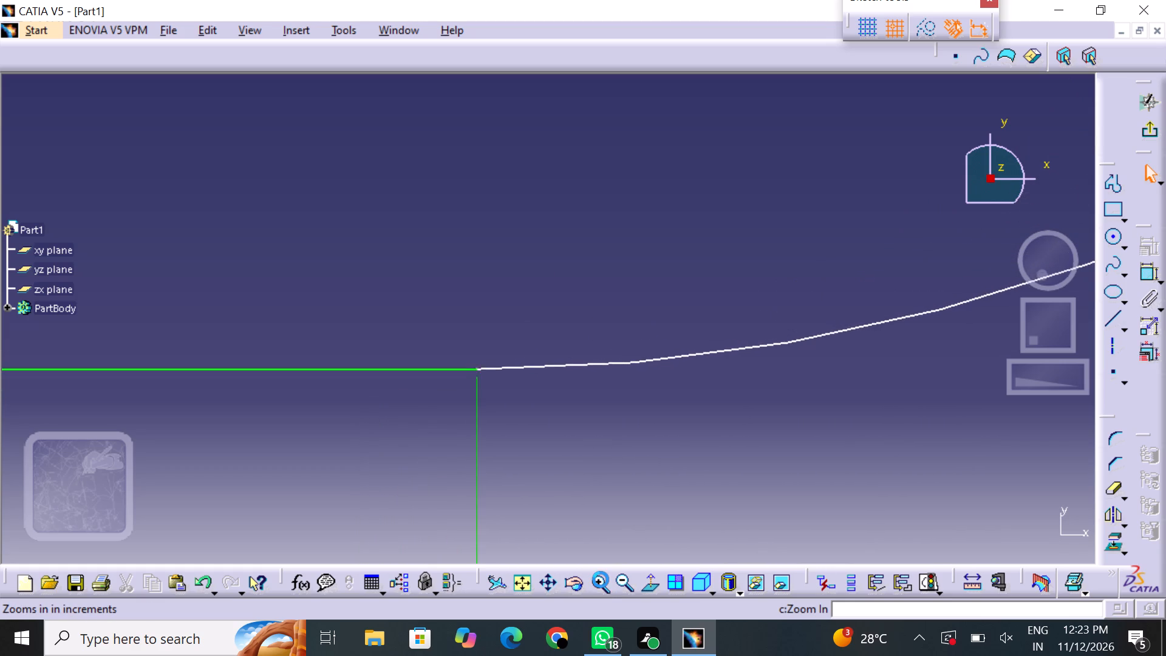
triple_click(601, 579)
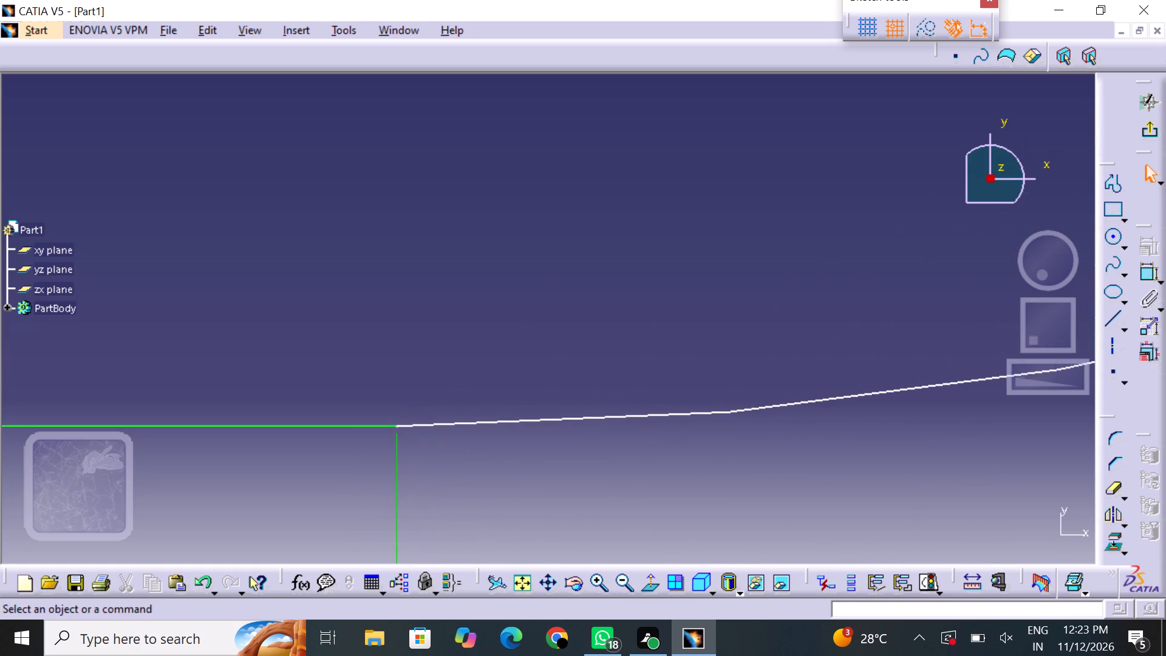
middle_drag(457, 501, 582, 466)
triple_click(597, 575)
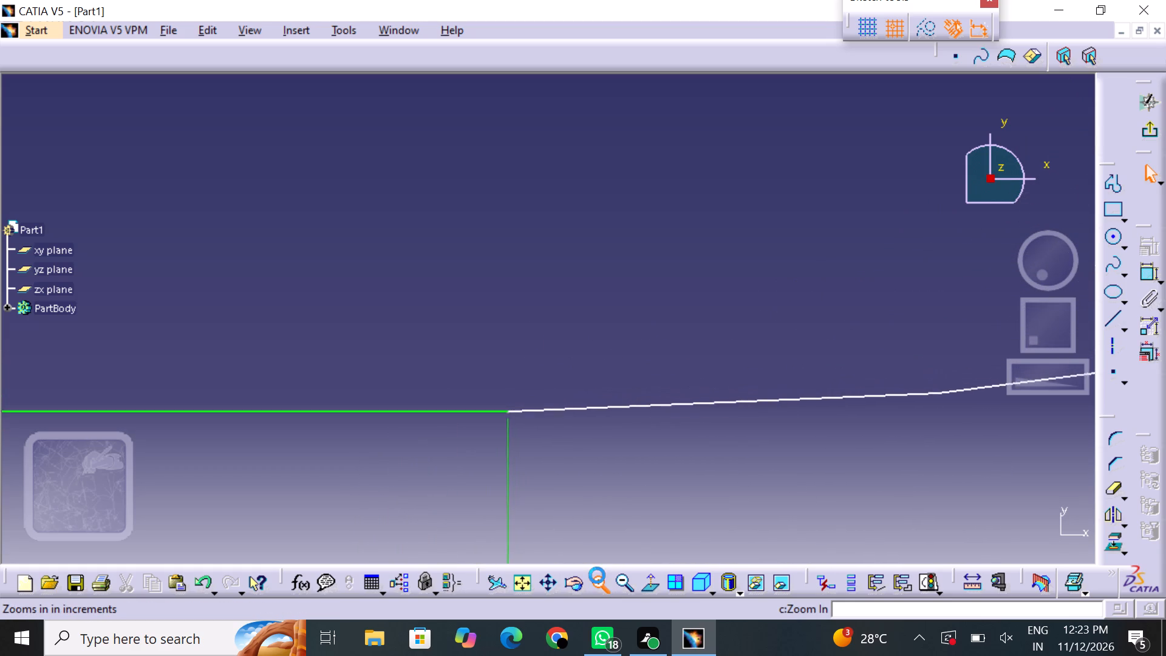
click(597, 575)
middle_drag(531, 503, 580, 474)
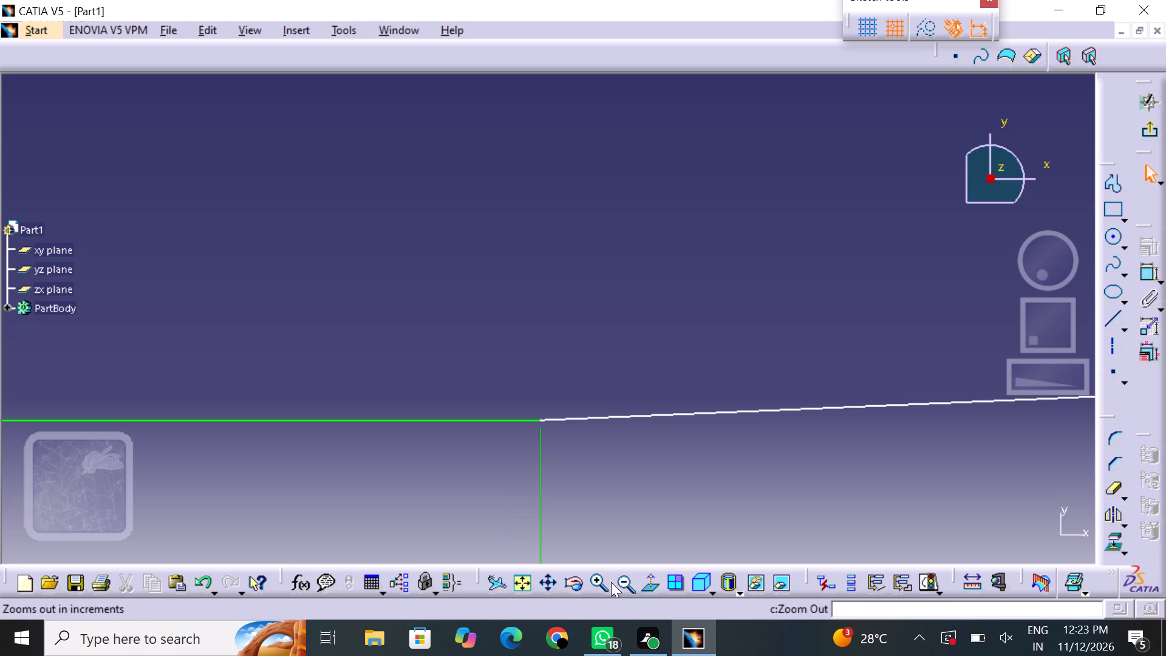
triple_click(602, 583)
click(601, 583)
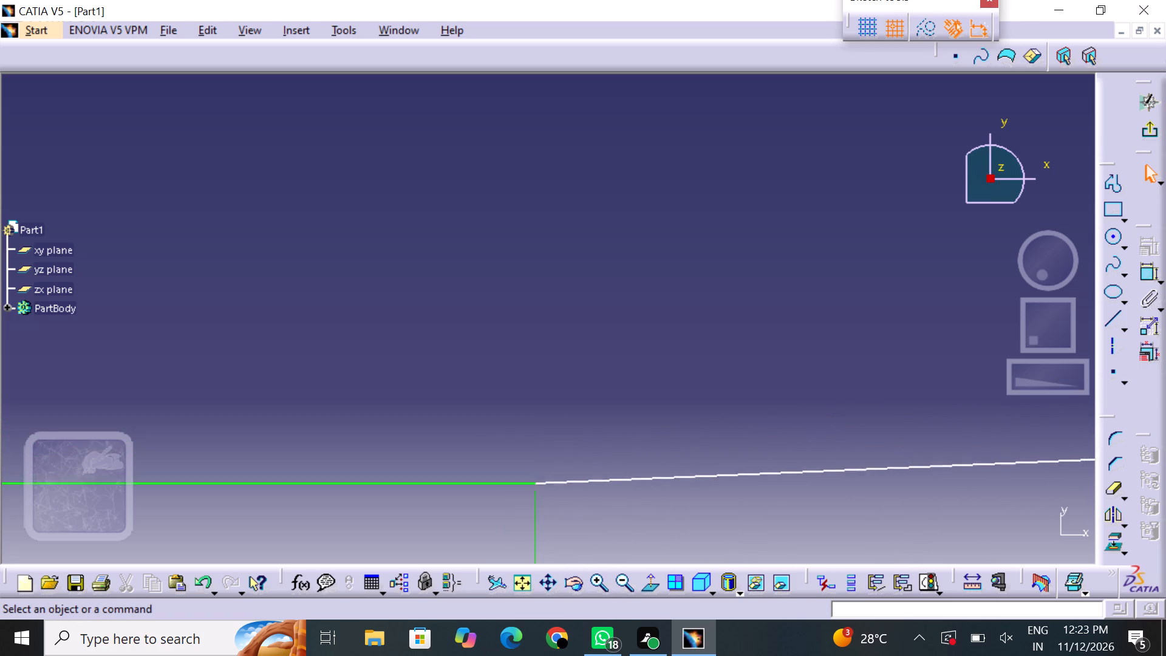
middle_drag(547, 499, 583, 432)
triple_click(602, 590)
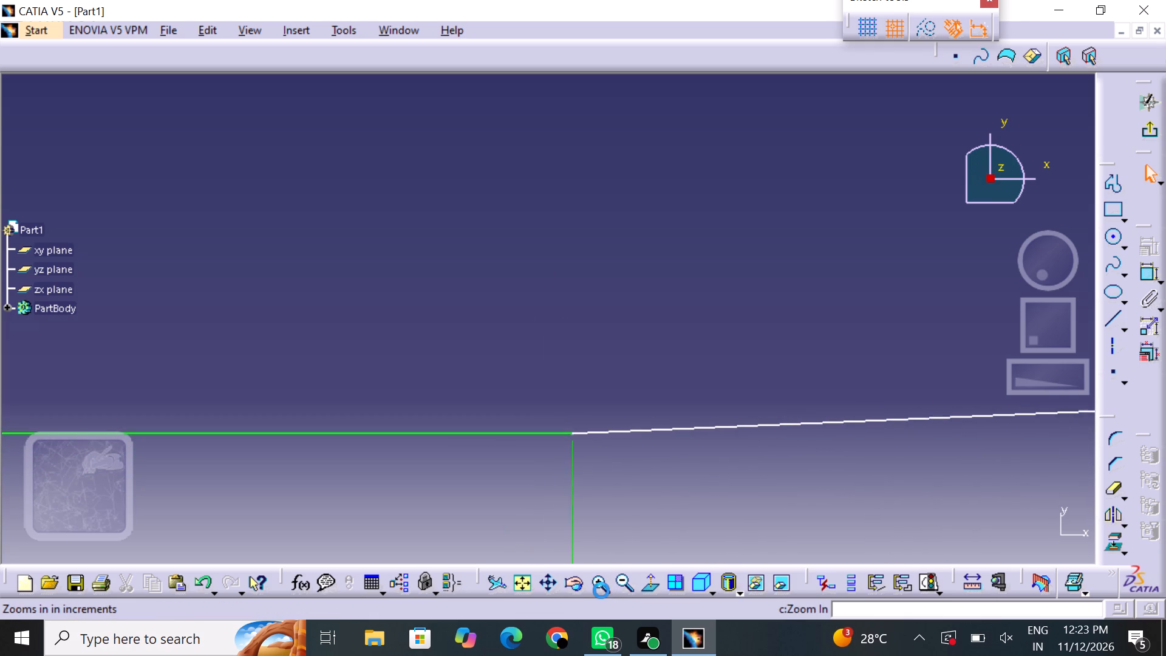
click(601, 588)
middle_drag(542, 488, 554, 339)
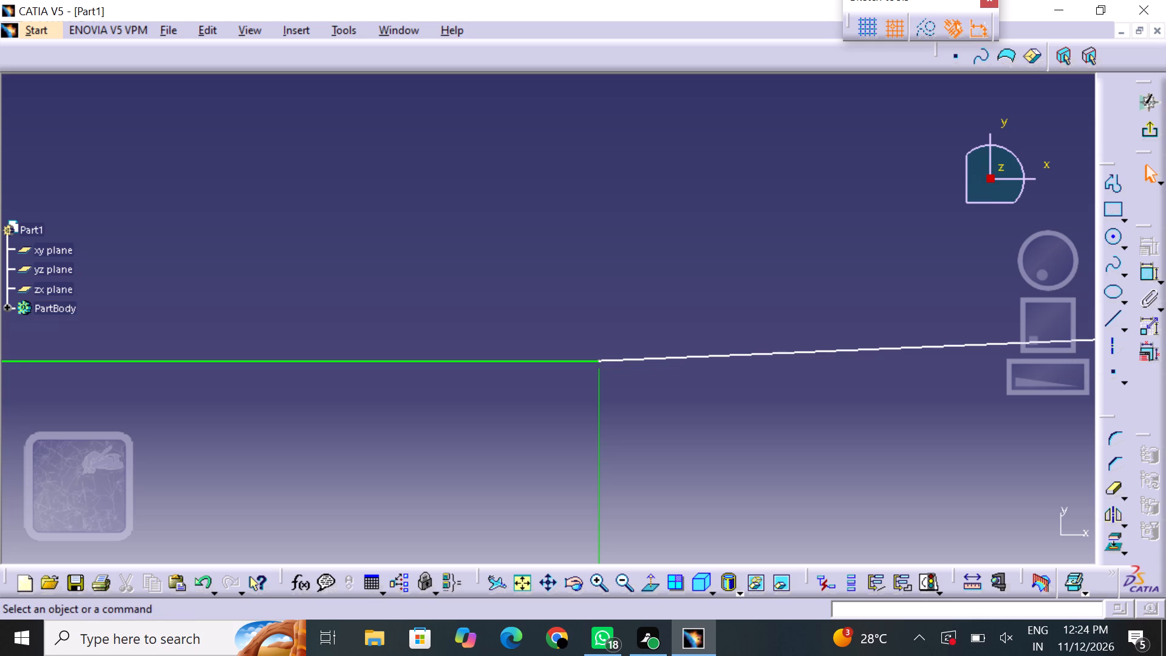
click(1155, 128)
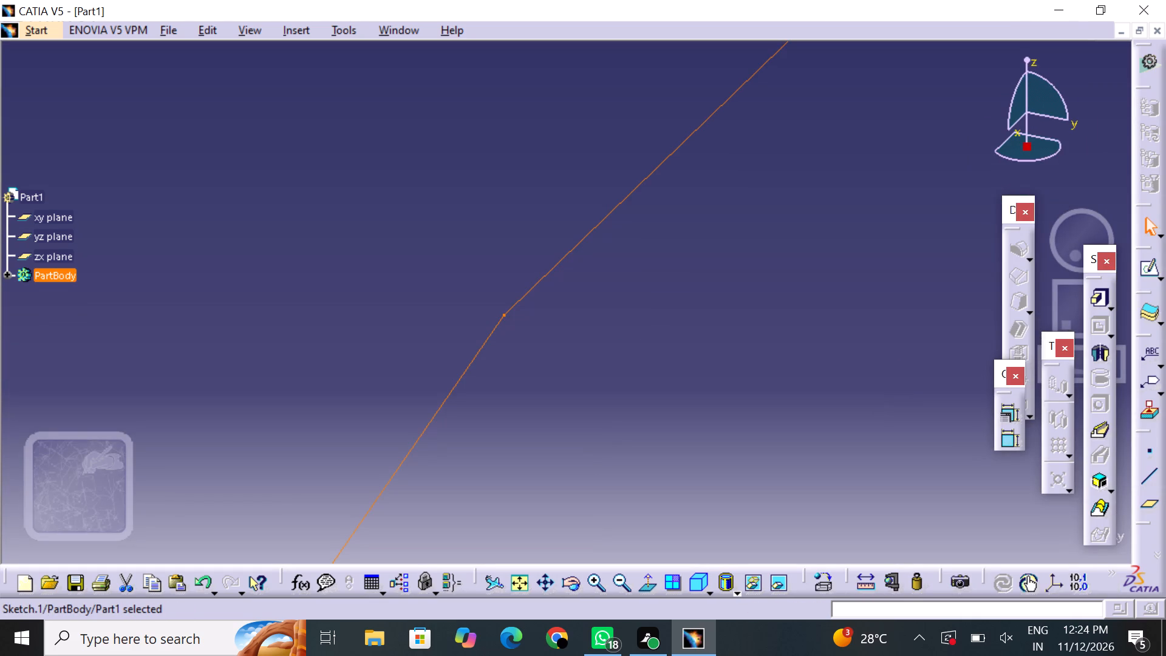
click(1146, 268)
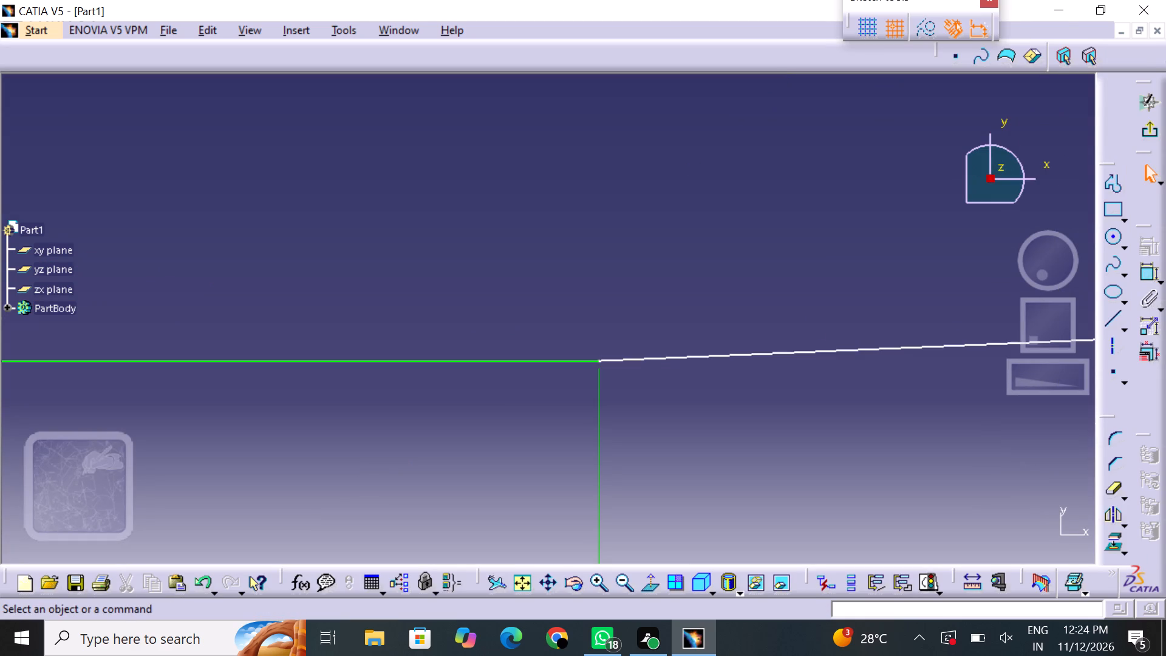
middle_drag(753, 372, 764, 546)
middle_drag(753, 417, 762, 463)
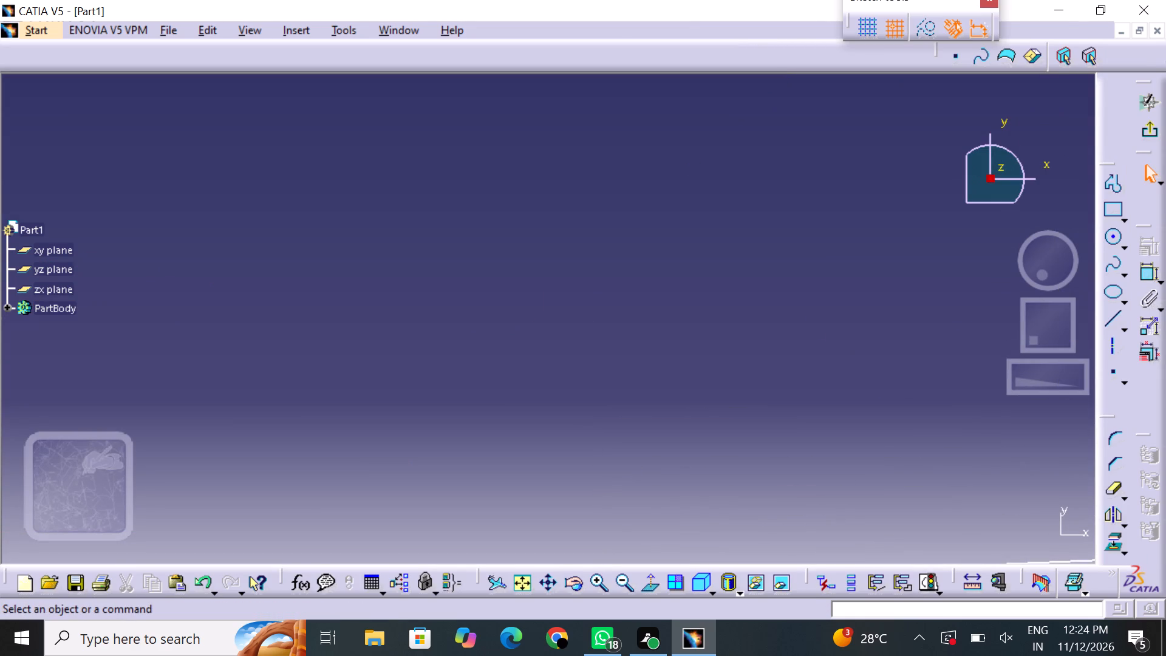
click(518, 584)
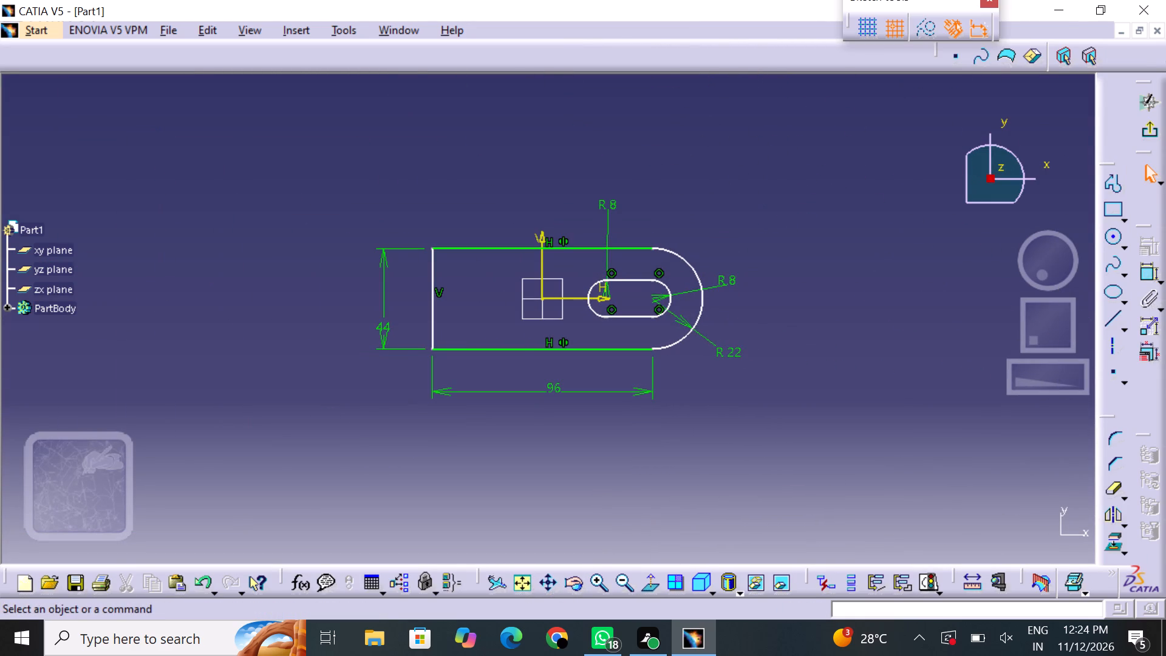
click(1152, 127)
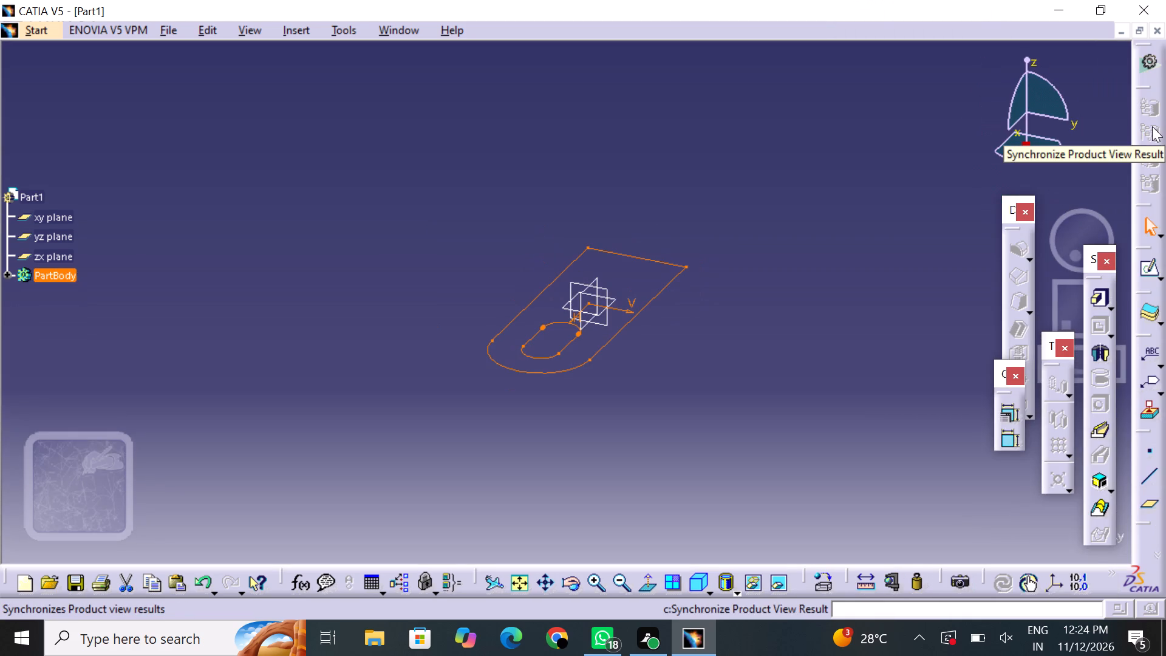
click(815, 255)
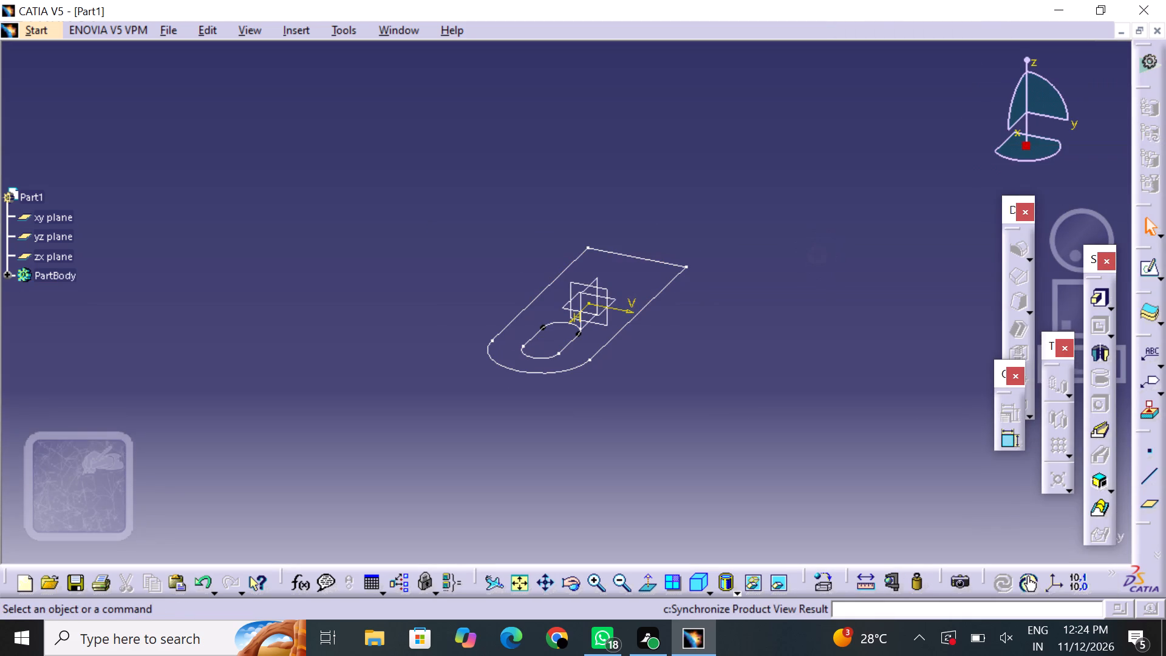
Reopen the profile sketch and quick-trim the overhanging end of the slot's upper line where it meets the R8 arc nearest the origin.
click(1146, 270)
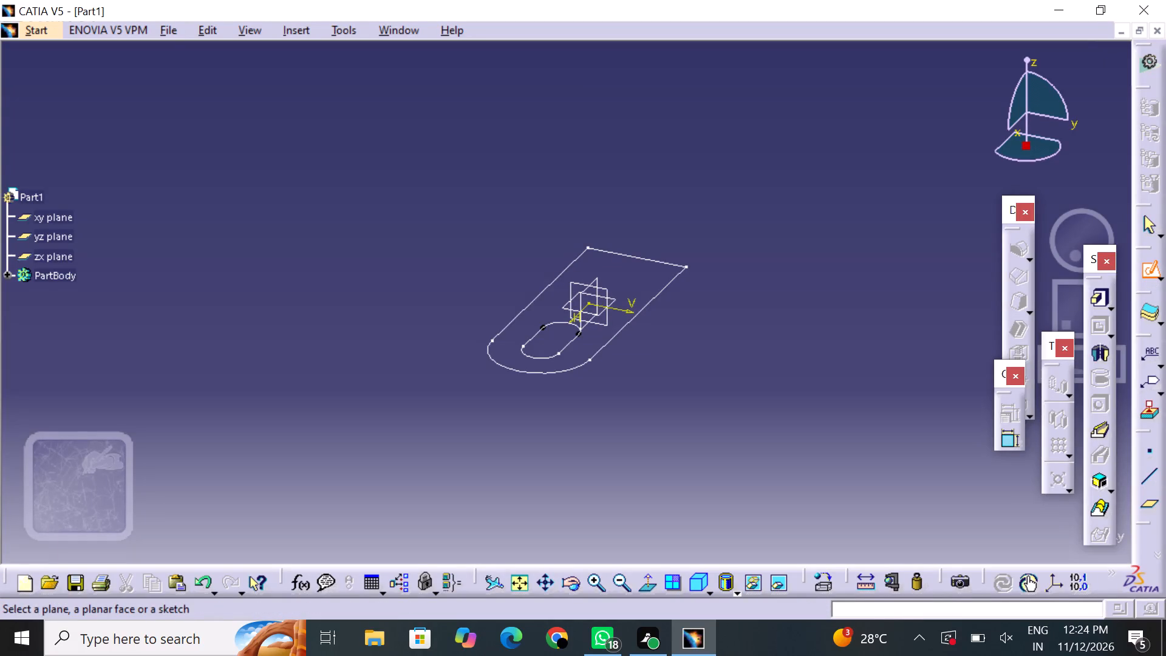
click(657, 296)
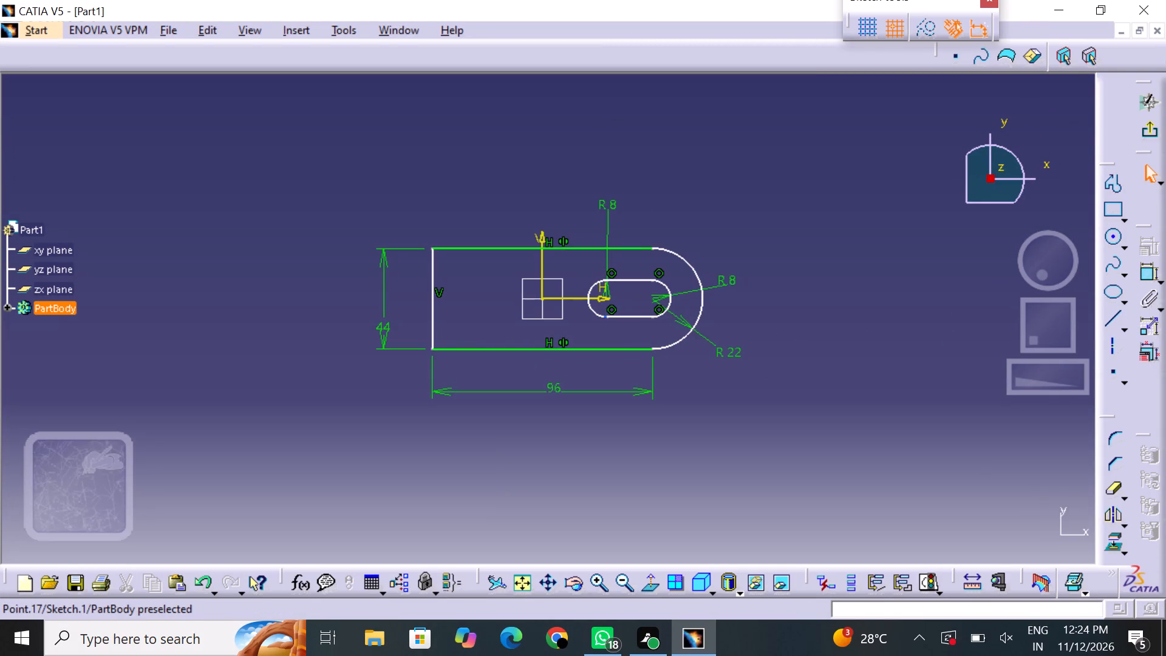
triple_click(604, 580)
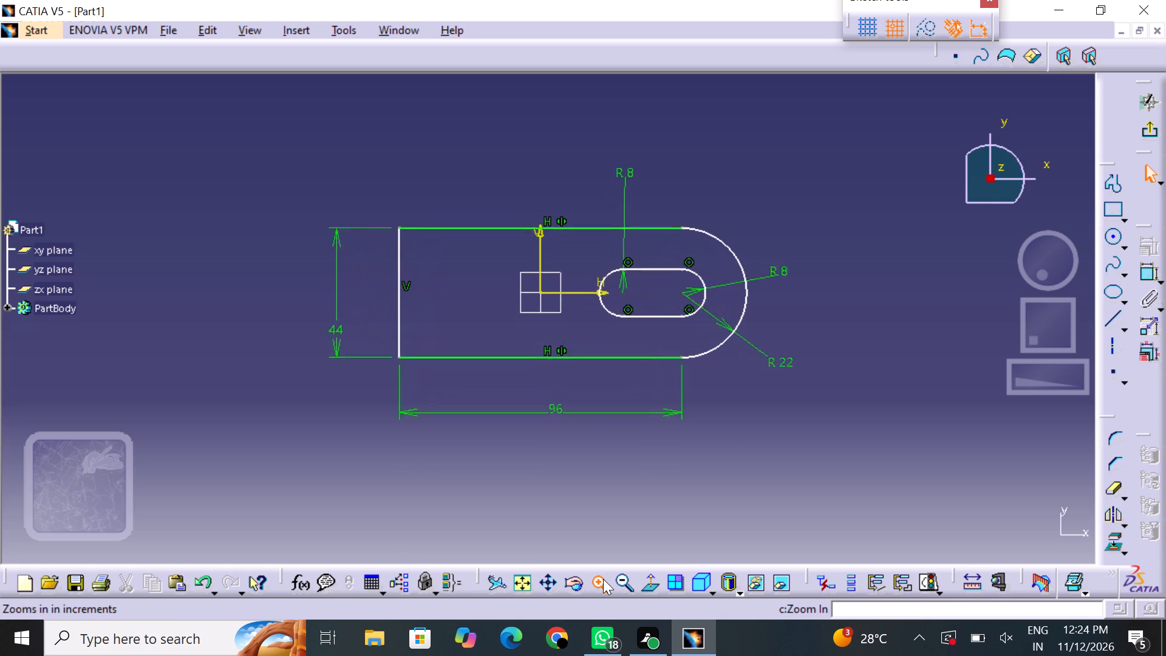
triple_click(600, 575)
triple_click(601, 573)
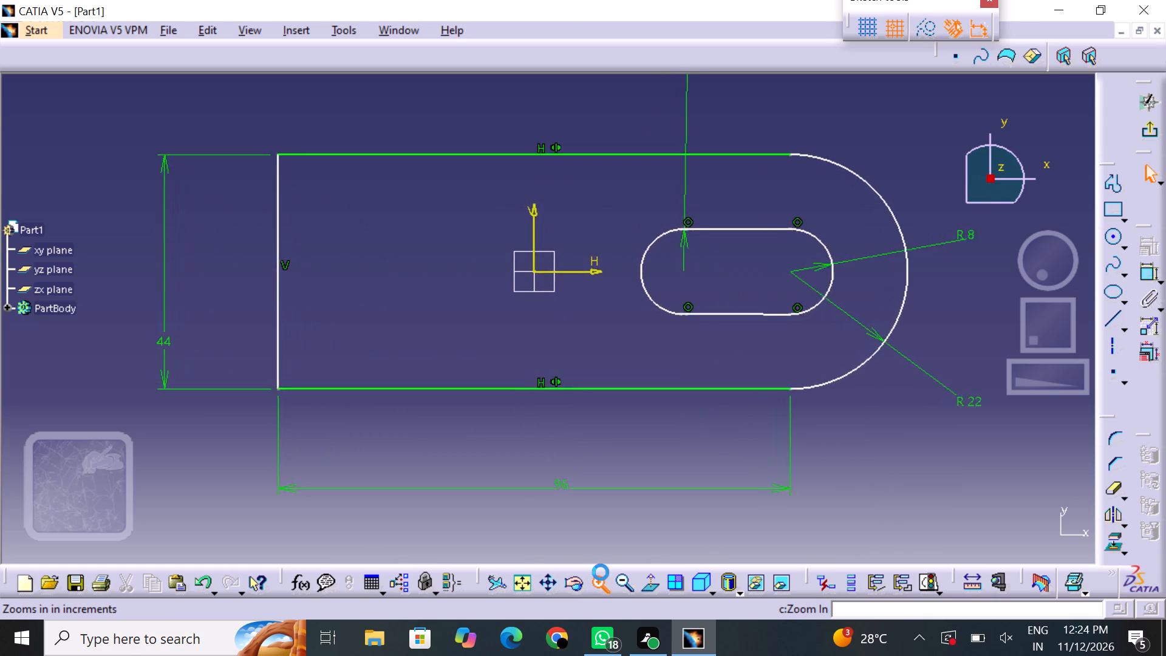
double_click(598, 568)
middle_drag(773, 285, 550, 396)
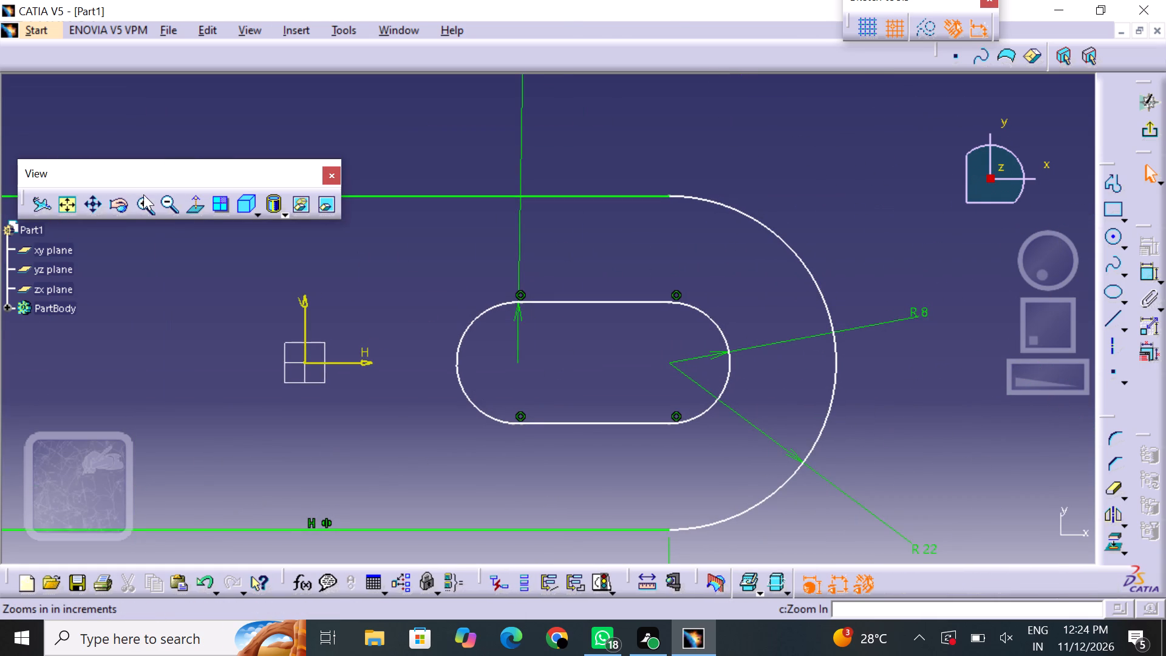
triple_click(143, 194)
triple_click(141, 197)
double_click(141, 197)
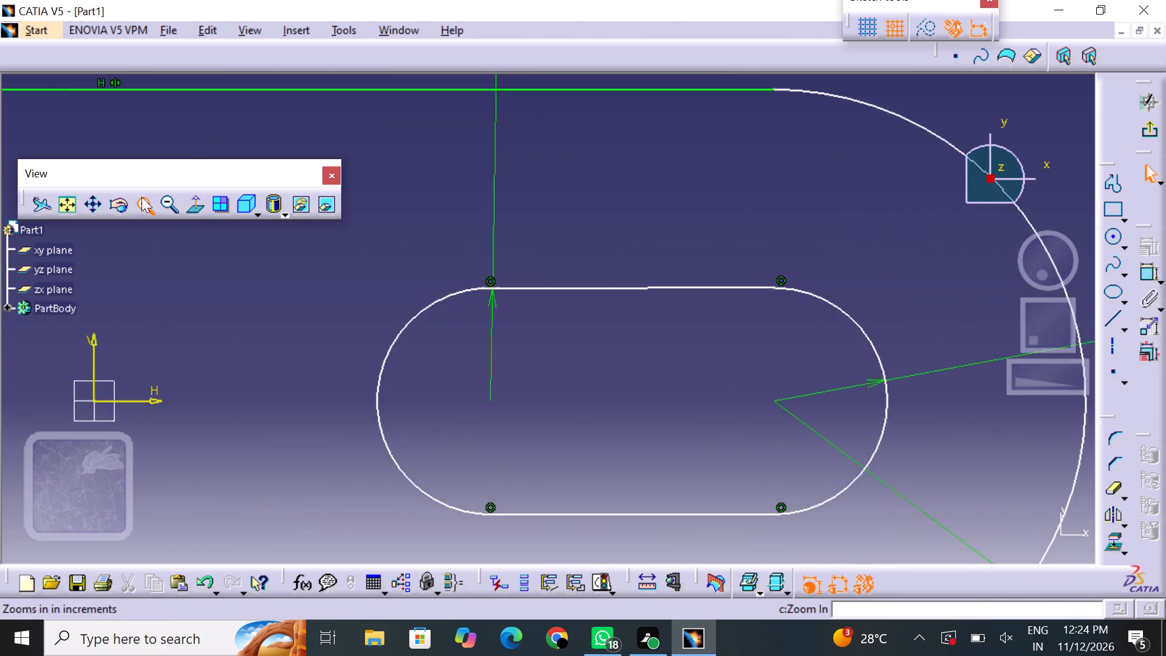
middle_drag(423, 375, 529, 253)
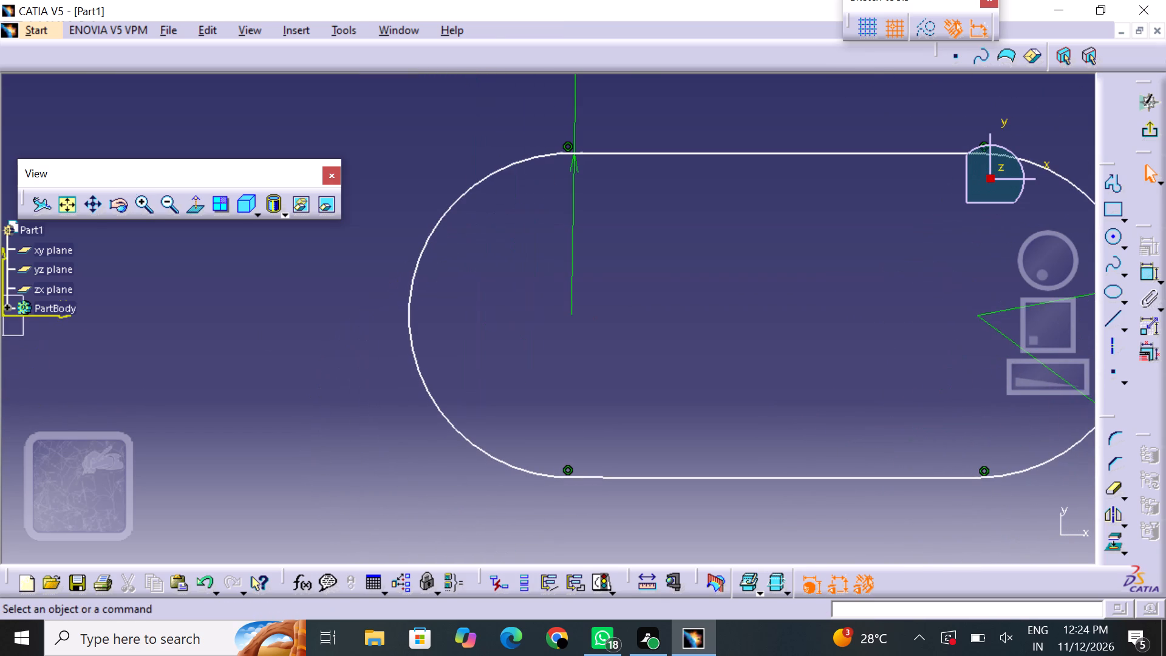
triple_click(138, 197)
double_click(138, 199)
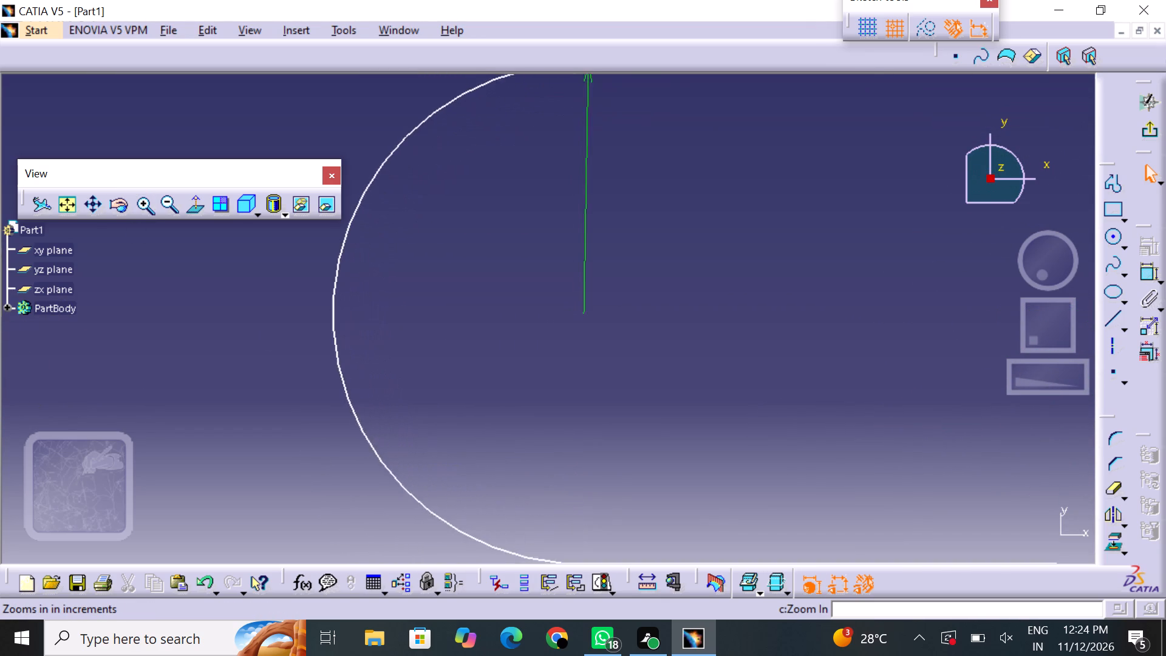
middle_drag(619, 203, 630, 427)
middle_drag(606, 251, 556, 351)
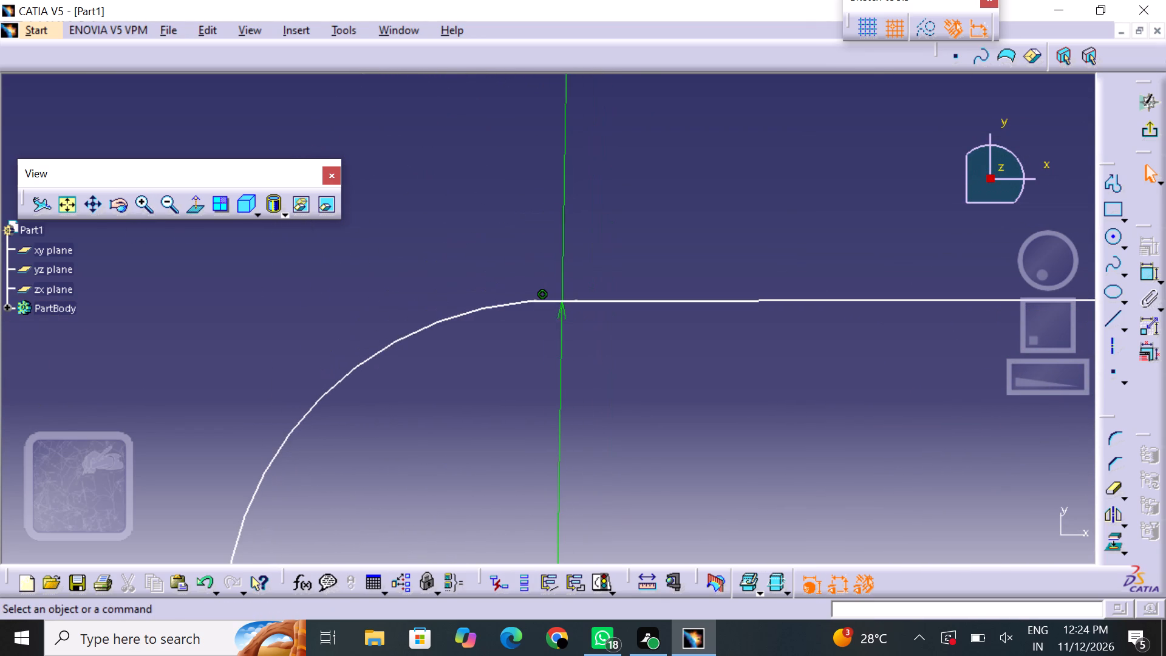
click(150, 203)
click(150, 202)
triple_click(150, 202)
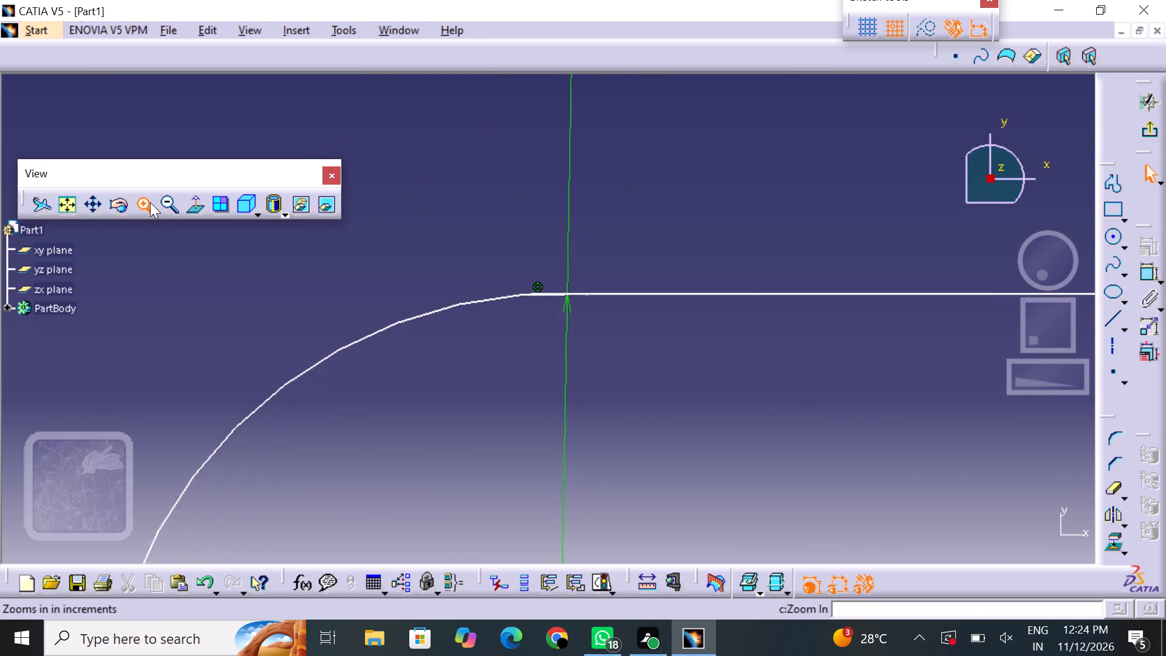
click(150, 202)
double_click(150, 202)
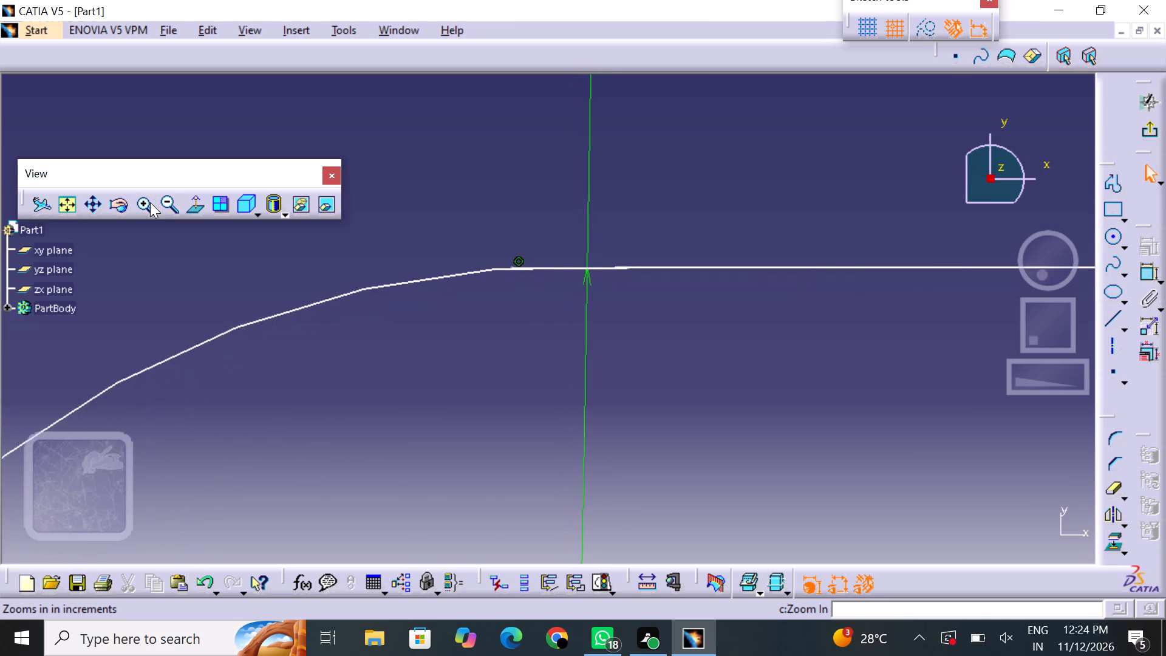
middle_drag(548, 272, 545, 306)
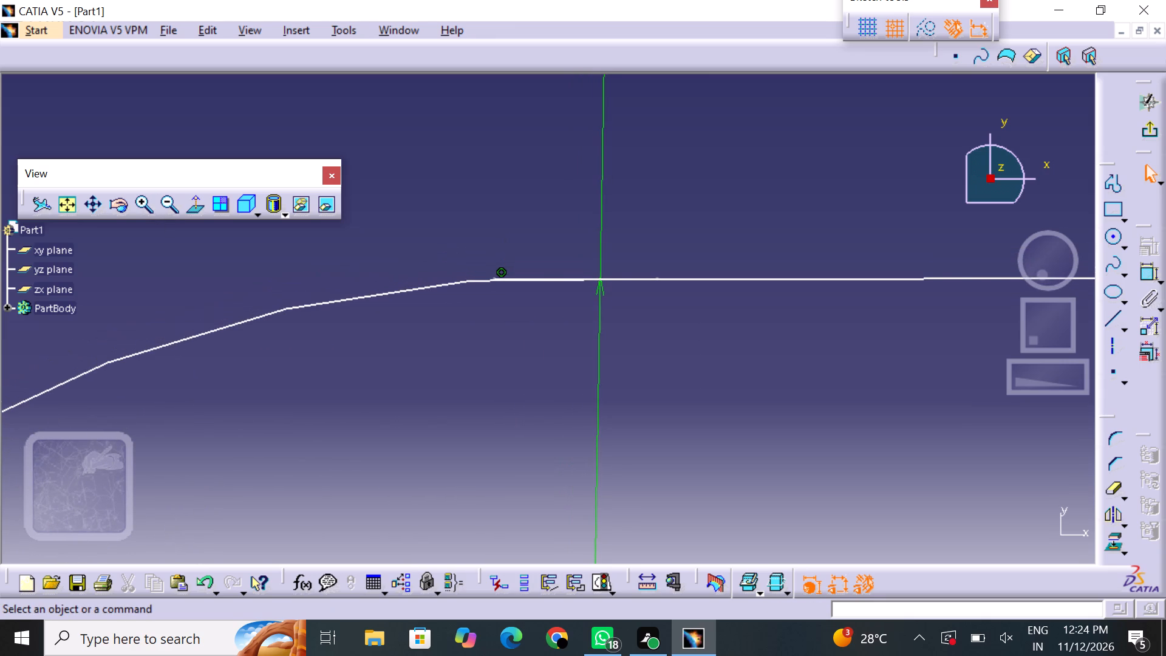
click(148, 200)
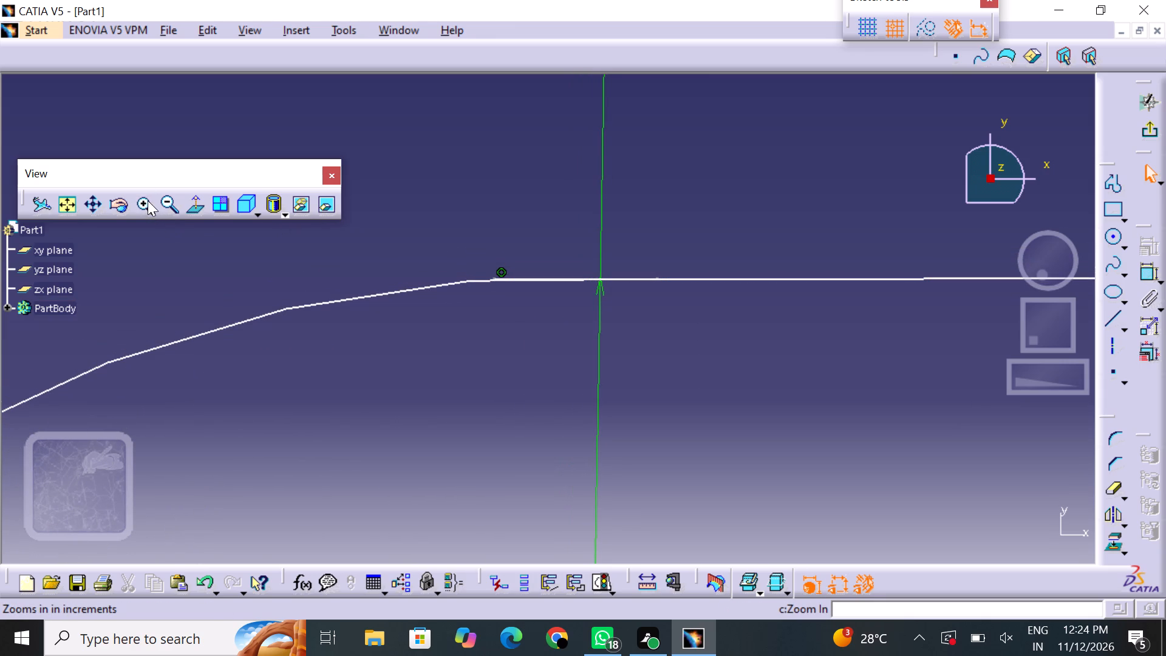
double_click(148, 201)
click(148, 201)
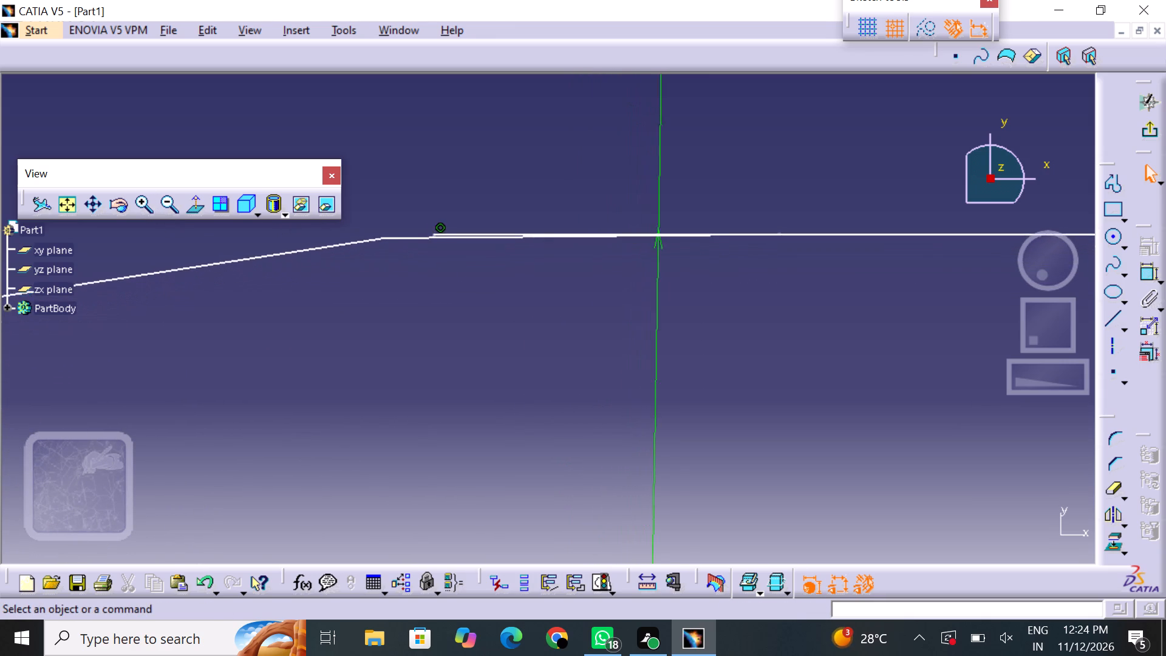
middle_drag(494, 279, 521, 344)
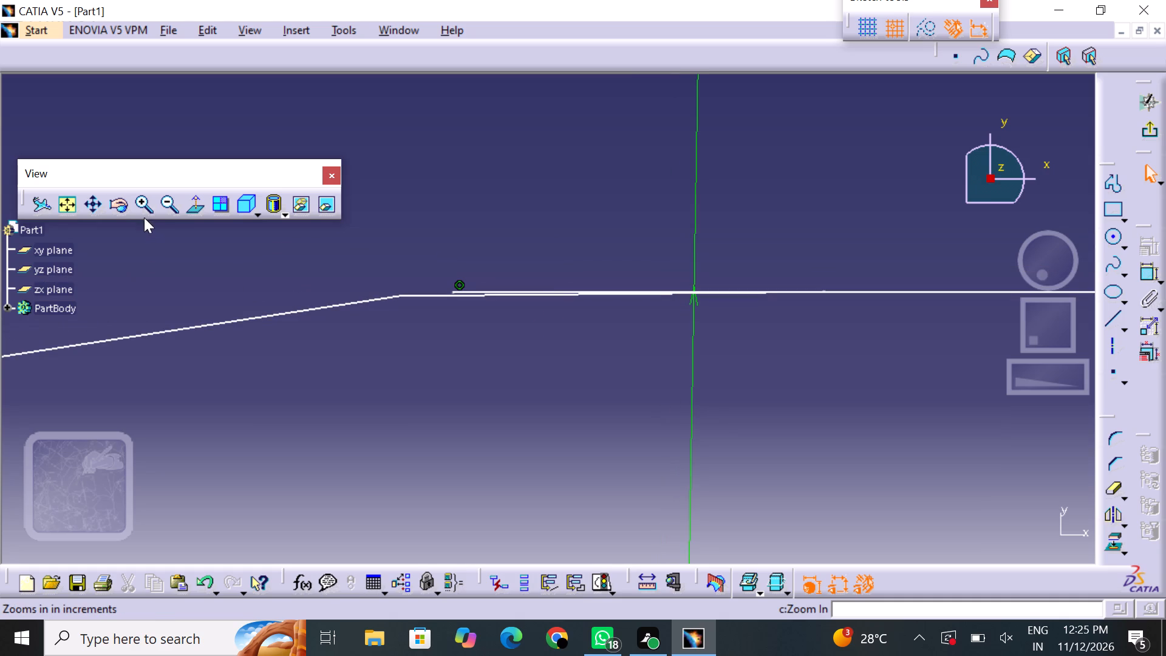
click(145, 207)
click(145, 207)
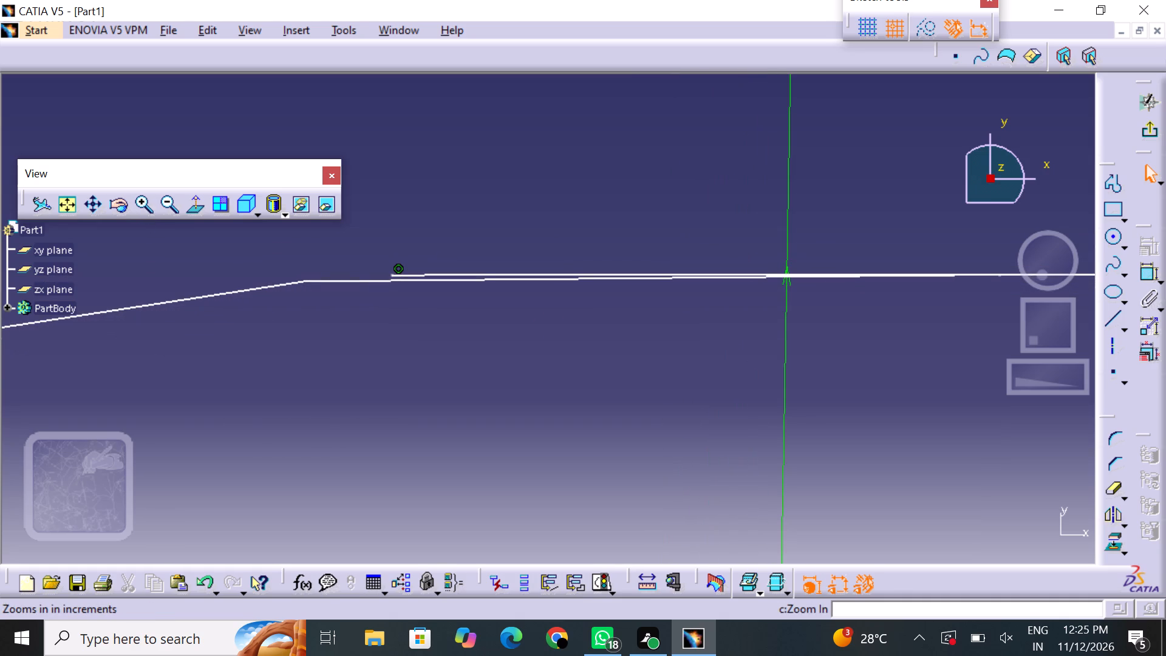
middle_drag(465, 290, 494, 346)
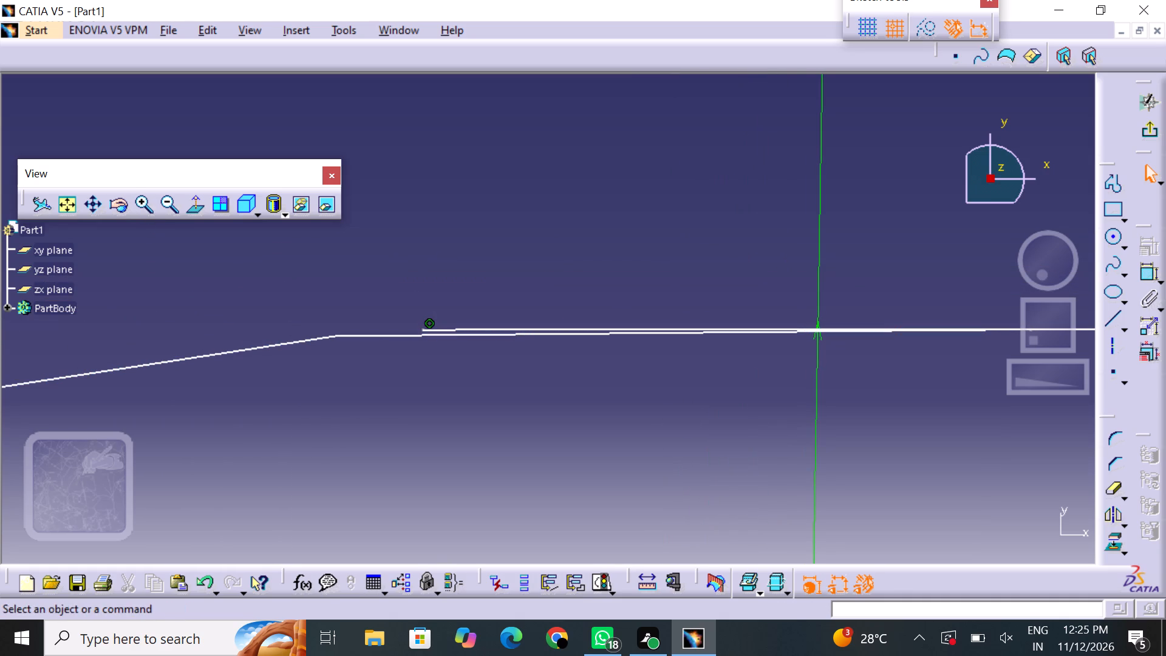
click(141, 207)
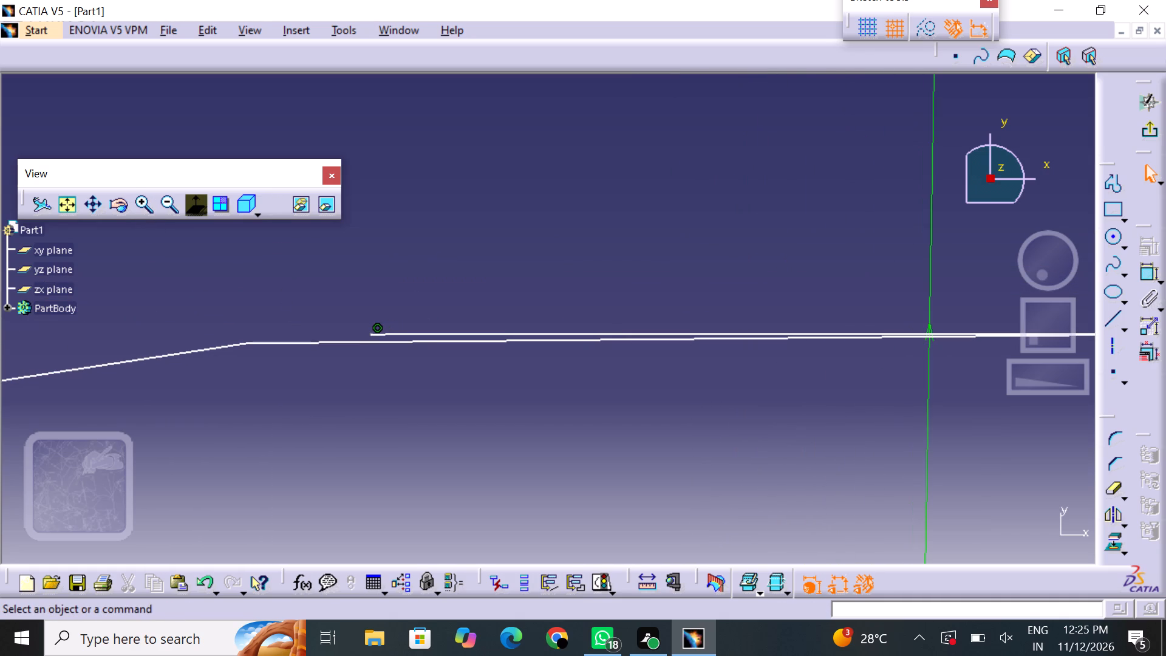
click(1115, 490)
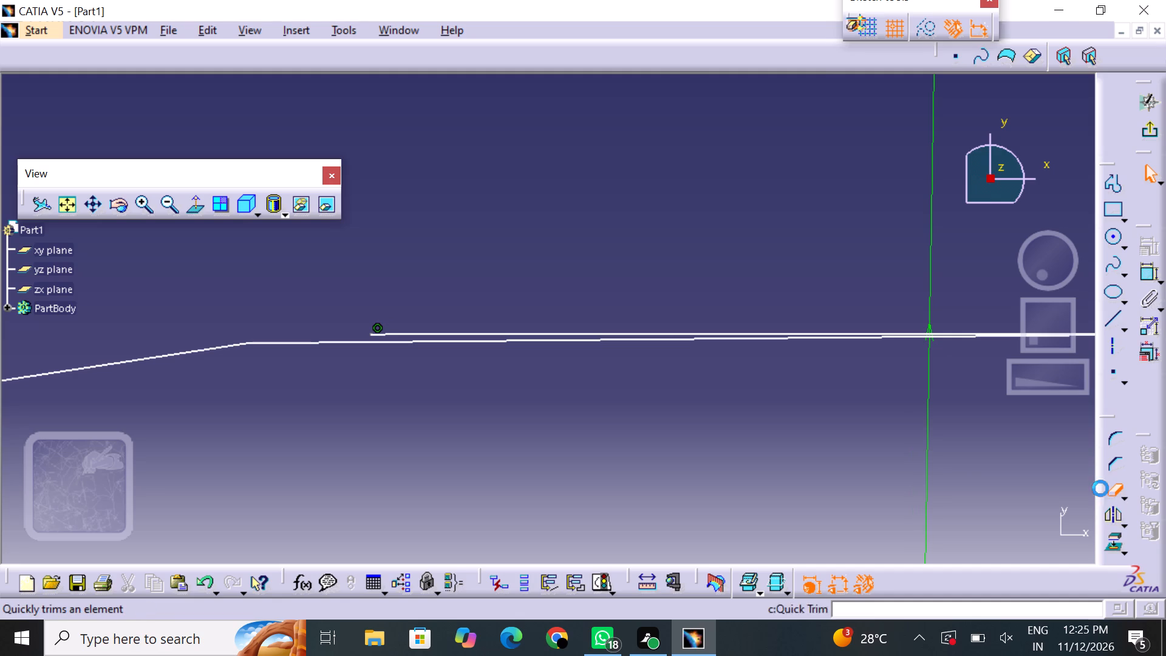
click(401, 332)
Quick-trim the overhanging end of the slot's lower line where it meets the R8 arc nearest the origin.
middle_drag(1072, 416, 592, 411)
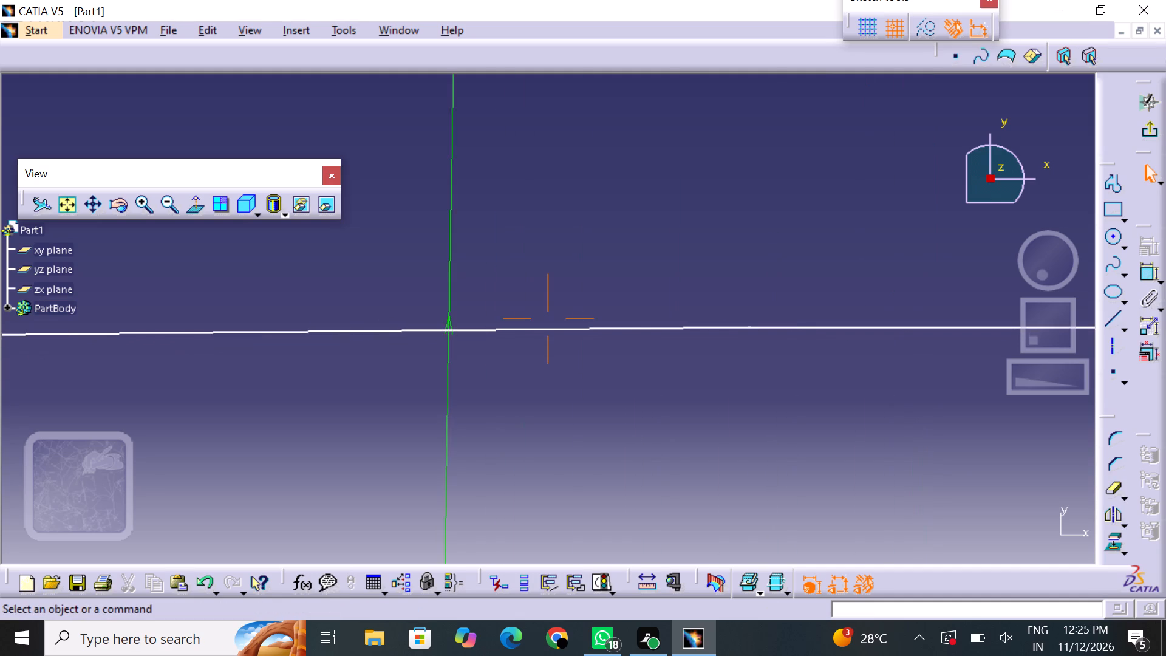
middle_drag(592, 411, 759, 287)
middle_drag(652, 406, 717, 261)
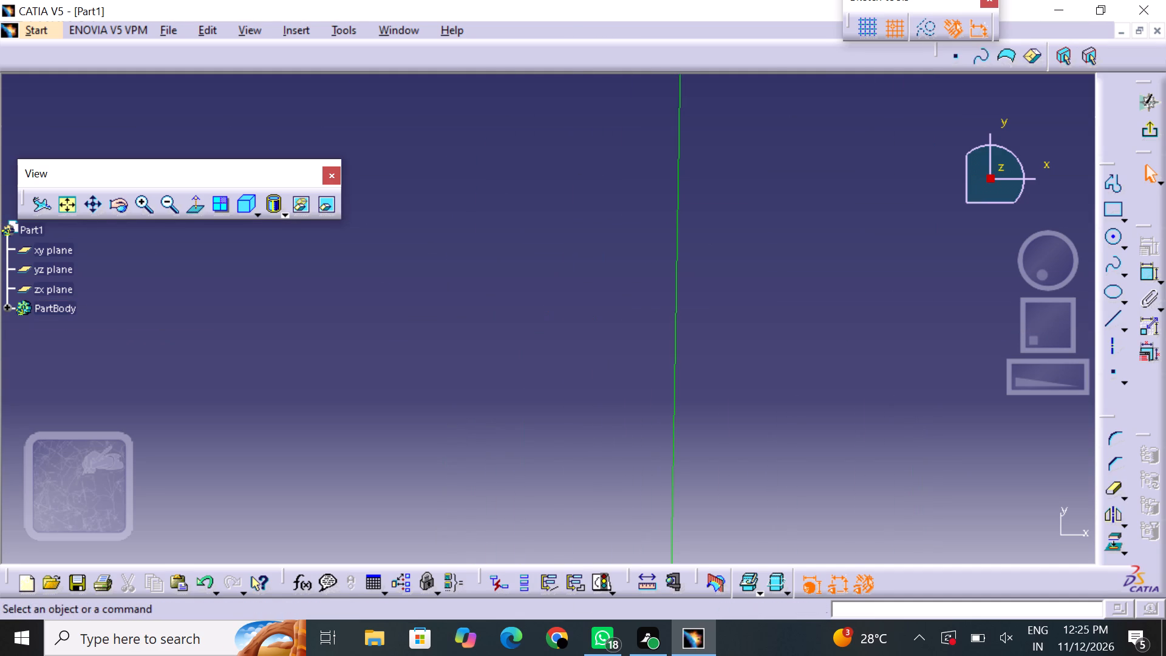
click(72, 208)
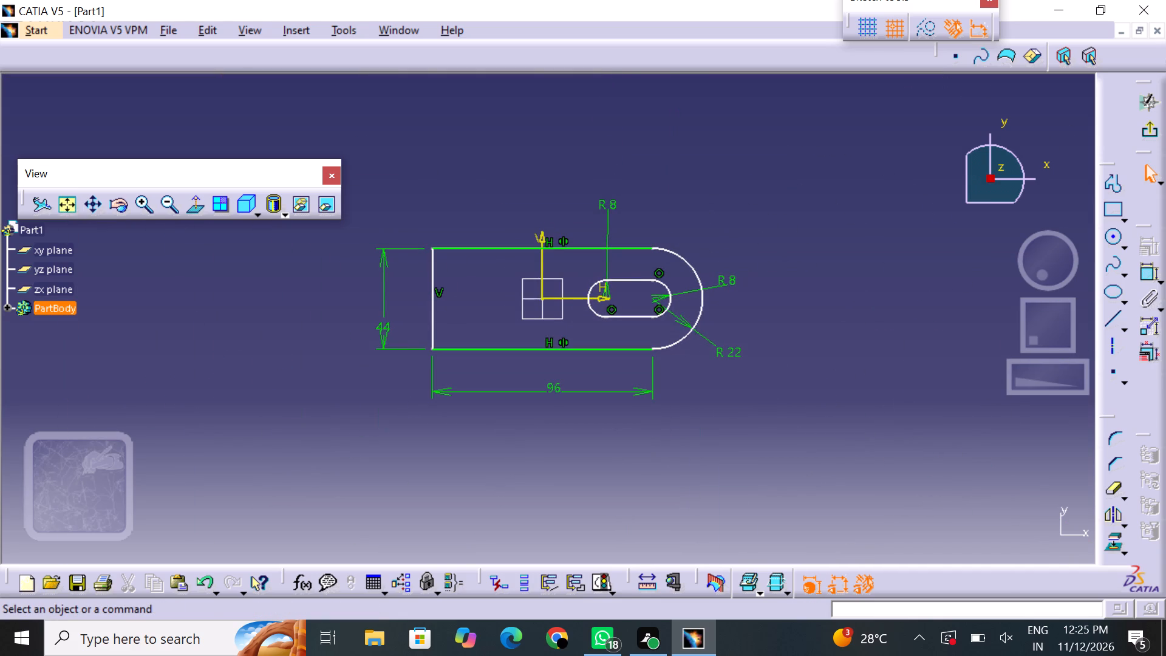
triple_click(140, 204)
triple_click(140, 203)
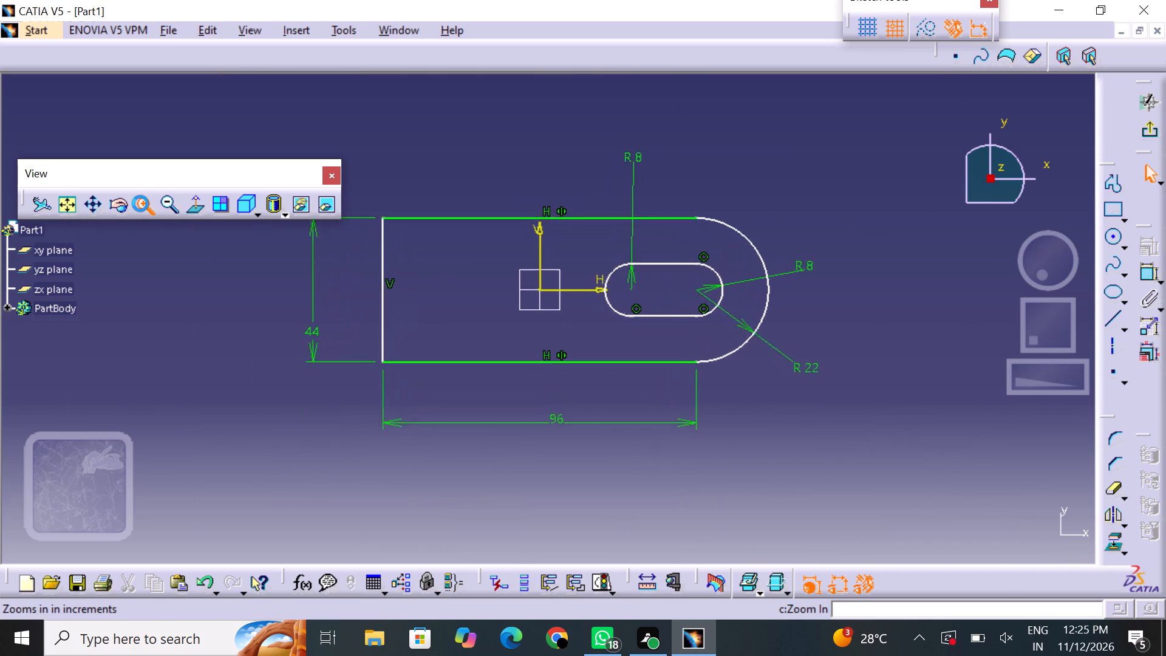
triple_click(140, 203)
double_click(140, 202)
click(141, 202)
triple_click(141, 201)
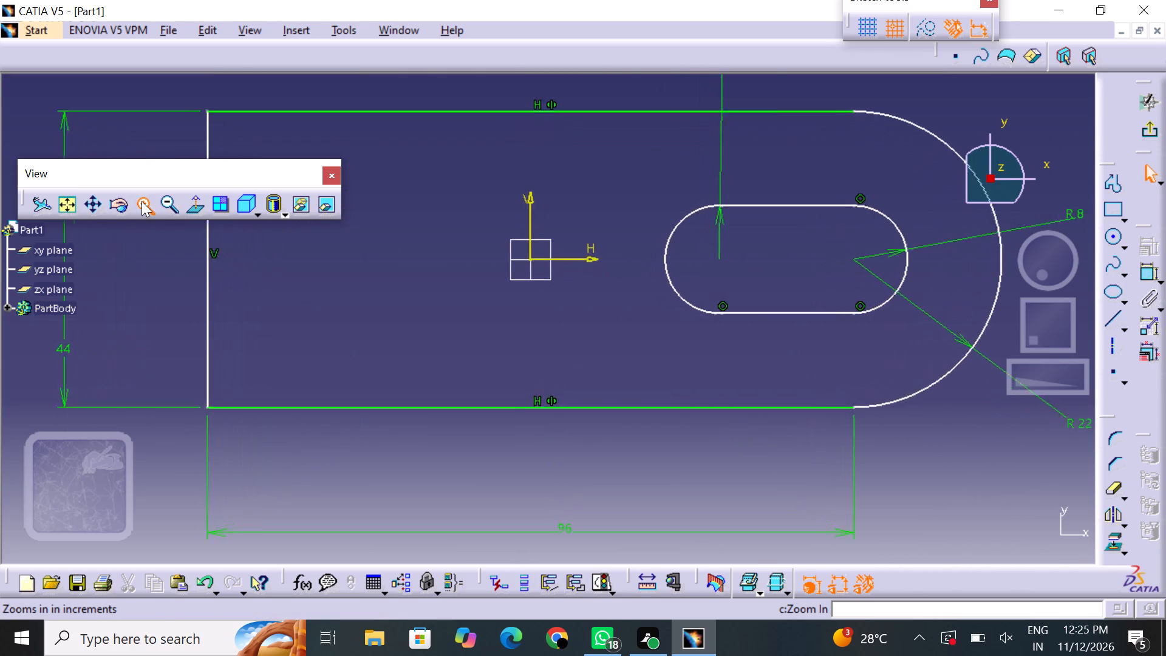
click(144, 200)
middle_drag(694, 295, 310, 298)
scroll(310, 298, up, 1)
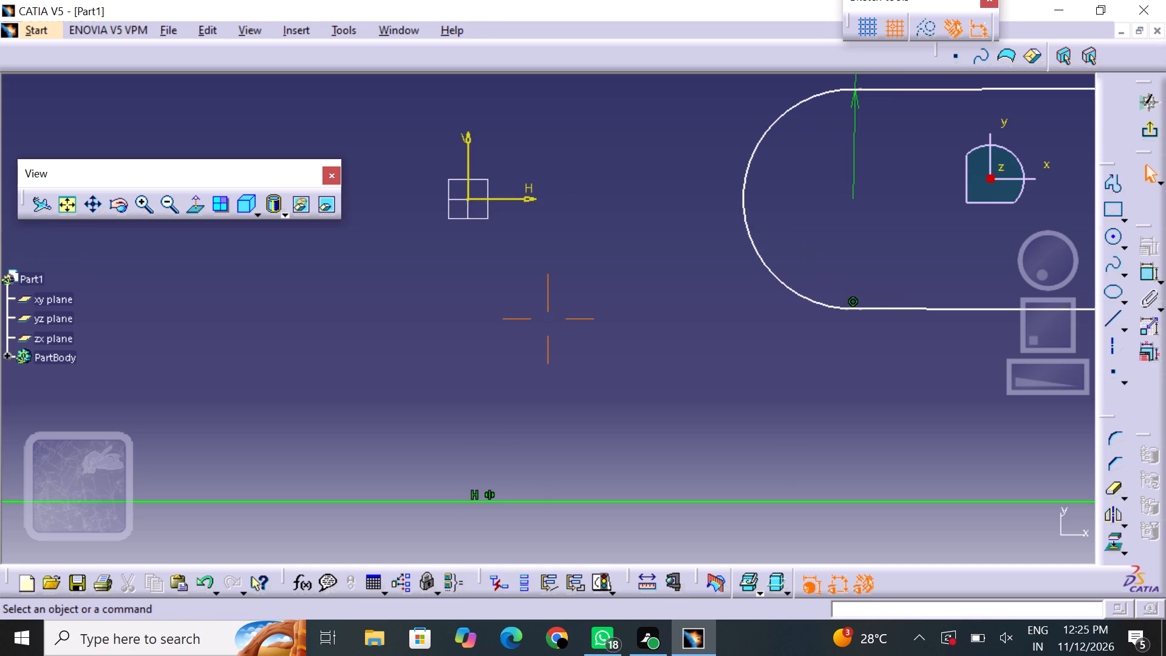
middle_drag(893, 281, 627, 309)
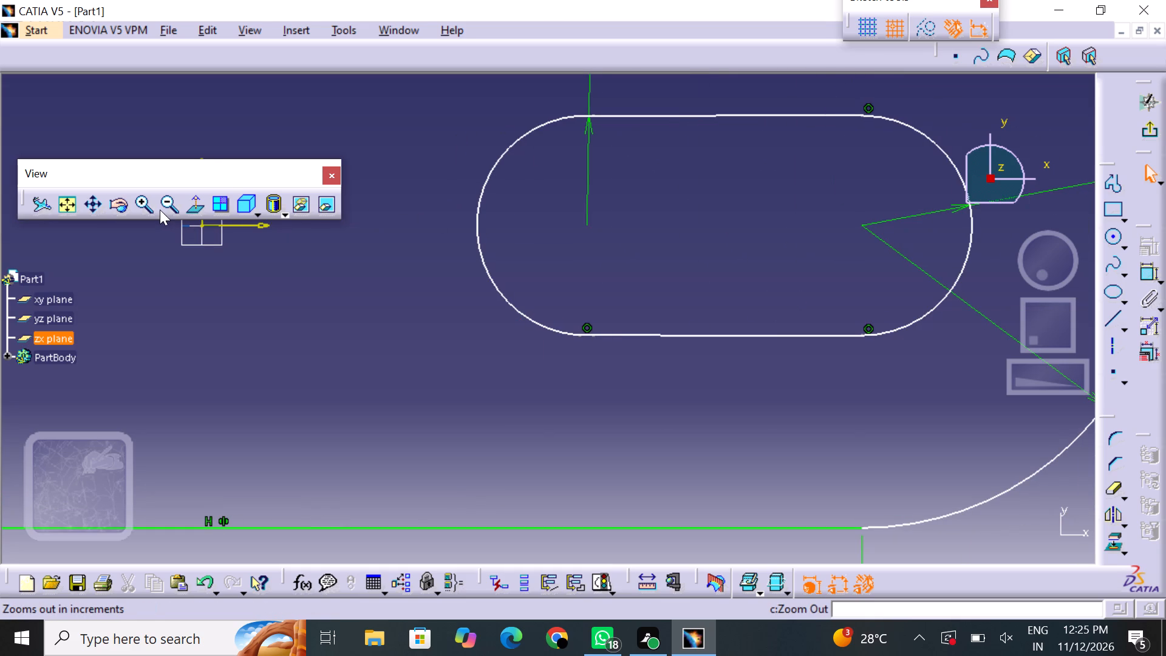
triple_click(151, 205)
double_click(151, 205)
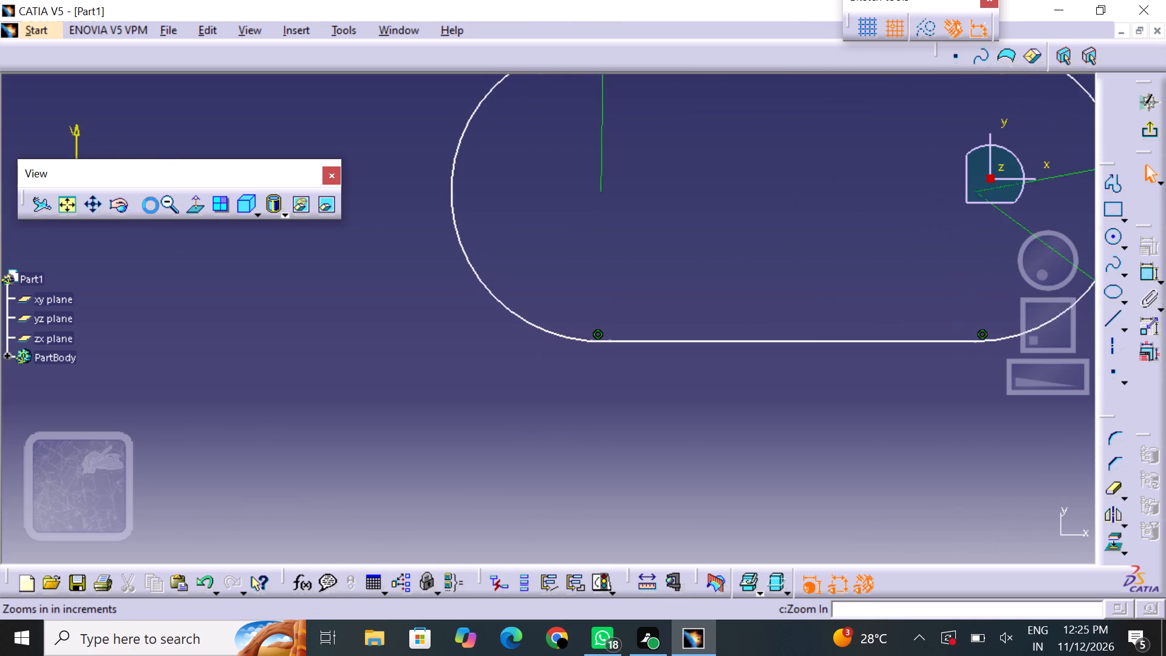
double_click(151, 205)
triple_click(150, 205)
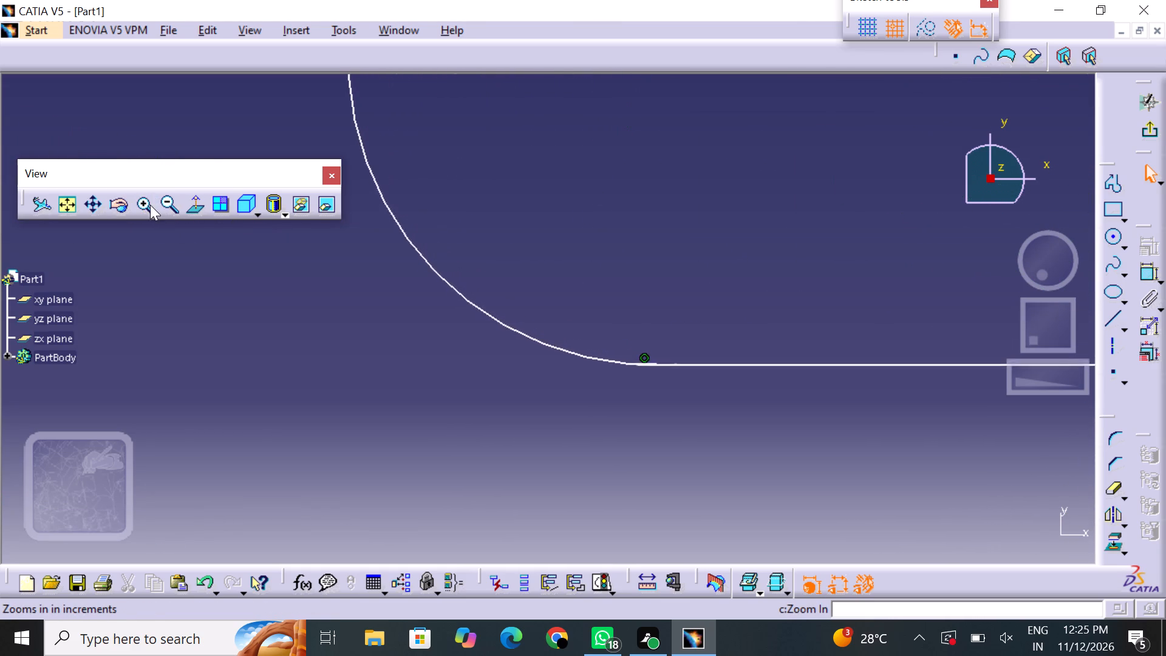
triple_click(150, 205)
click(150, 205)
middle_drag(723, 399, 718, 399)
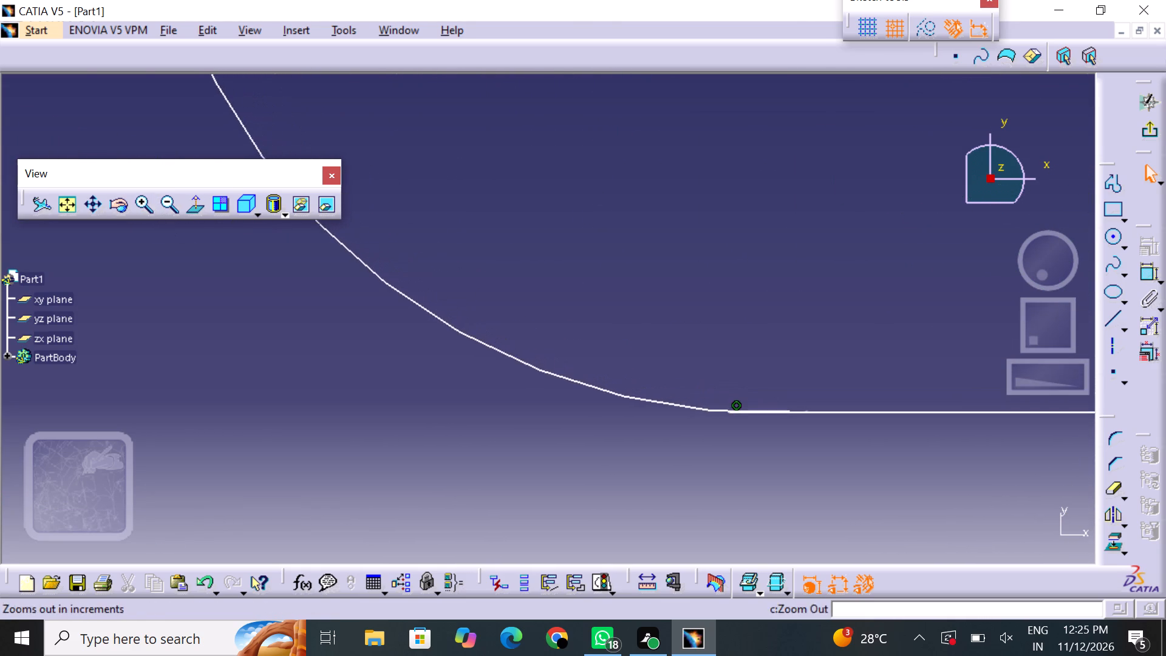
middle_drag(718, 399, 539, 346)
triple_click(151, 206)
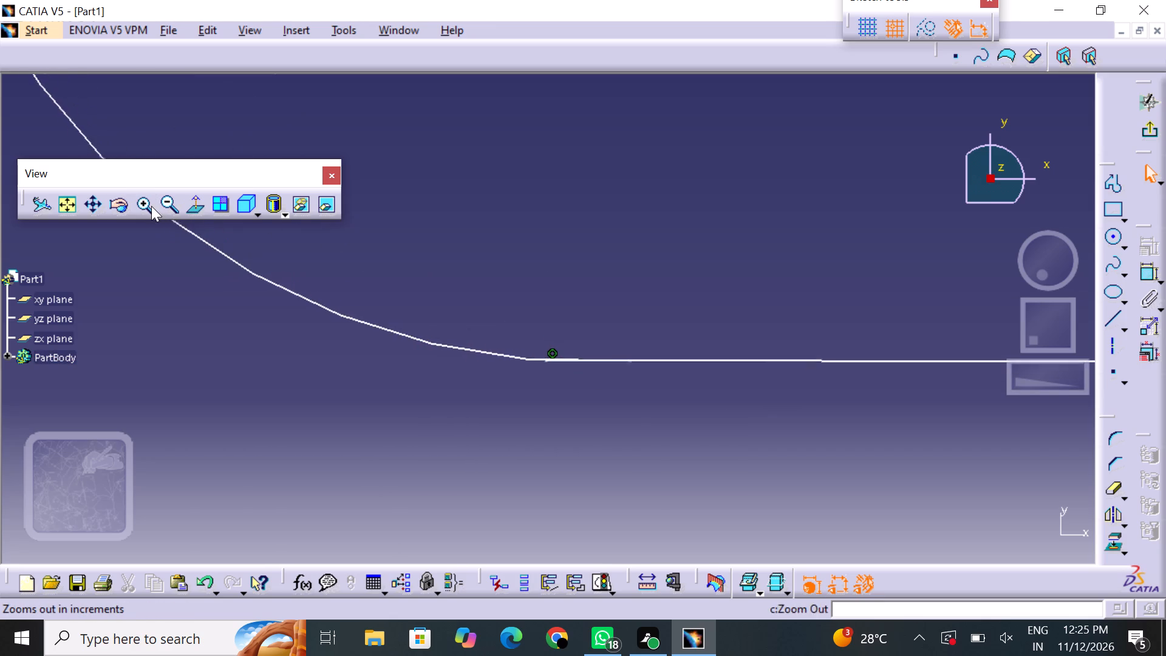
triple_click(151, 206)
click(151, 206)
triple_click(151, 206)
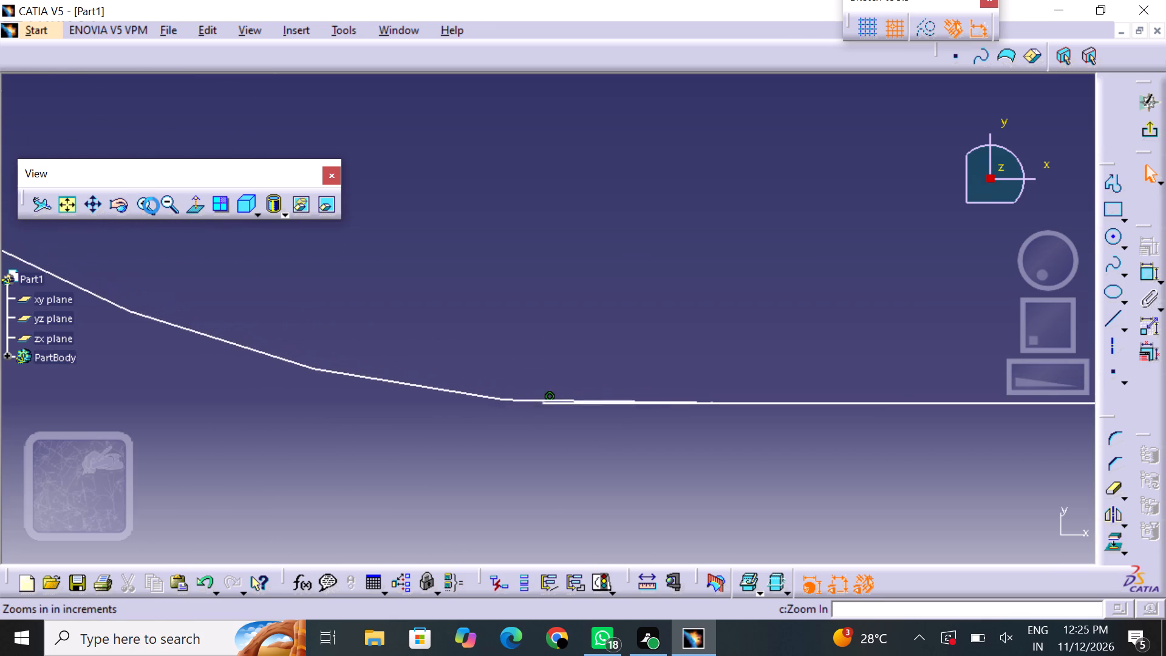
middle_drag(457, 340, 459, 270)
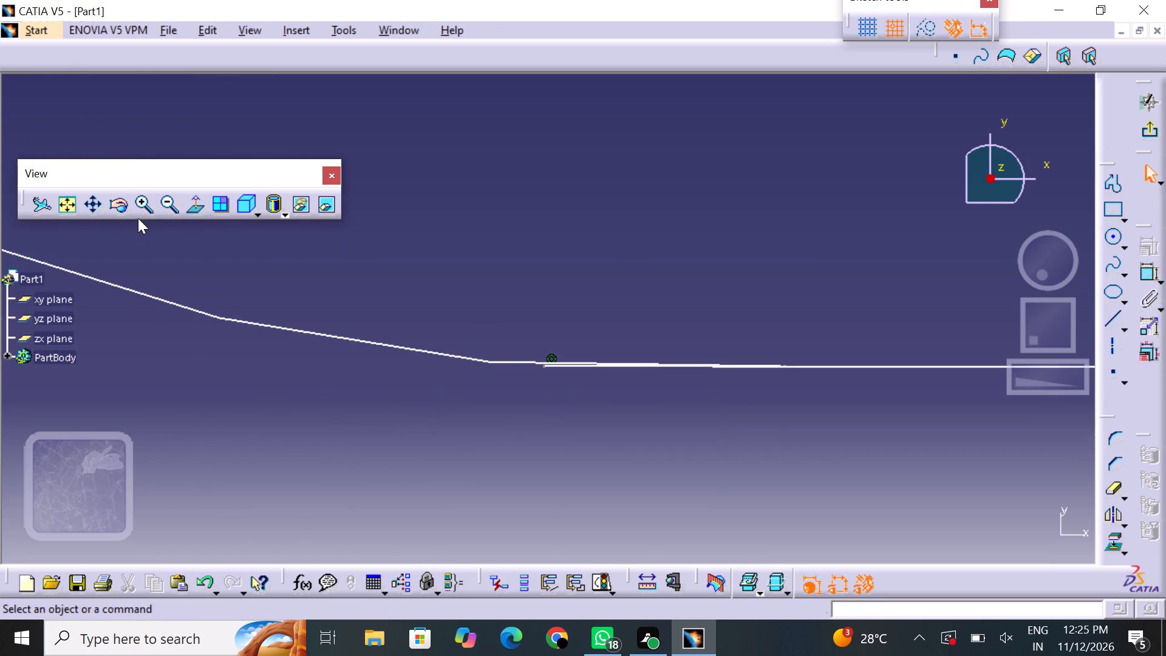
click(138, 214)
triple_click(141, 211)
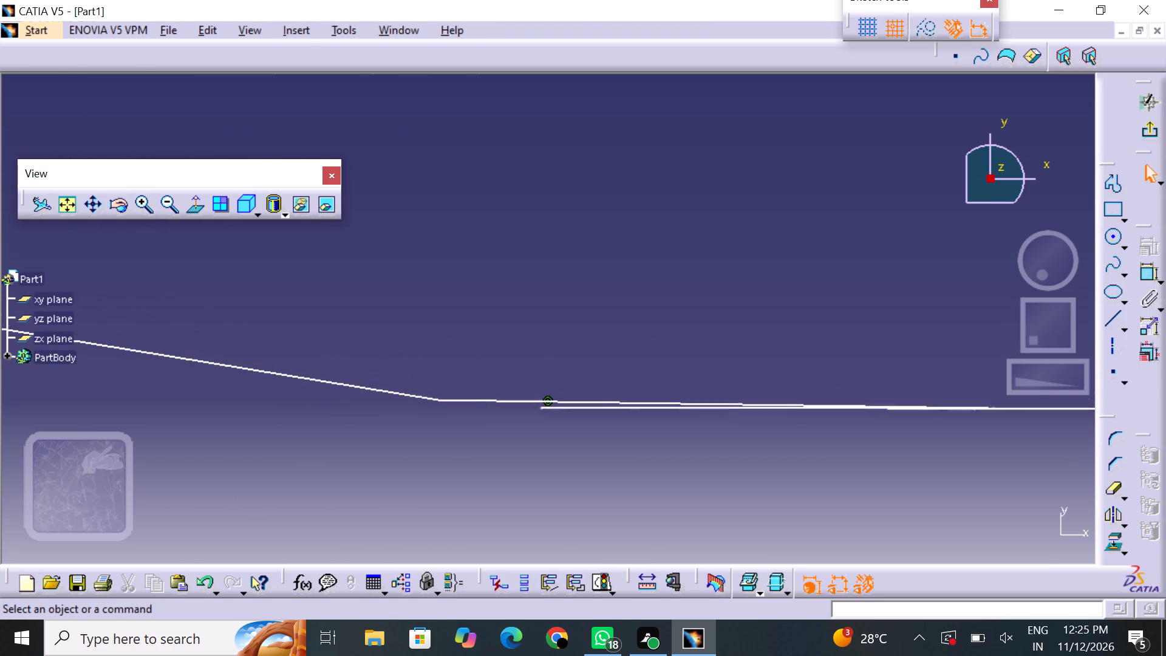
click(582, 419)
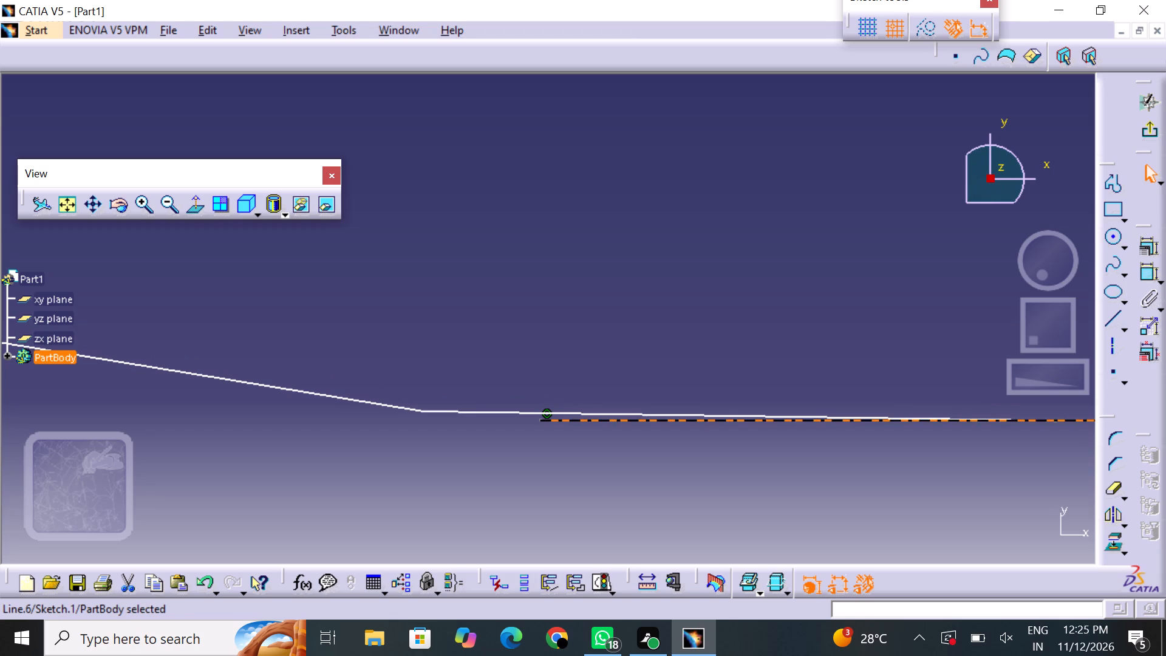
click(1114, 492)
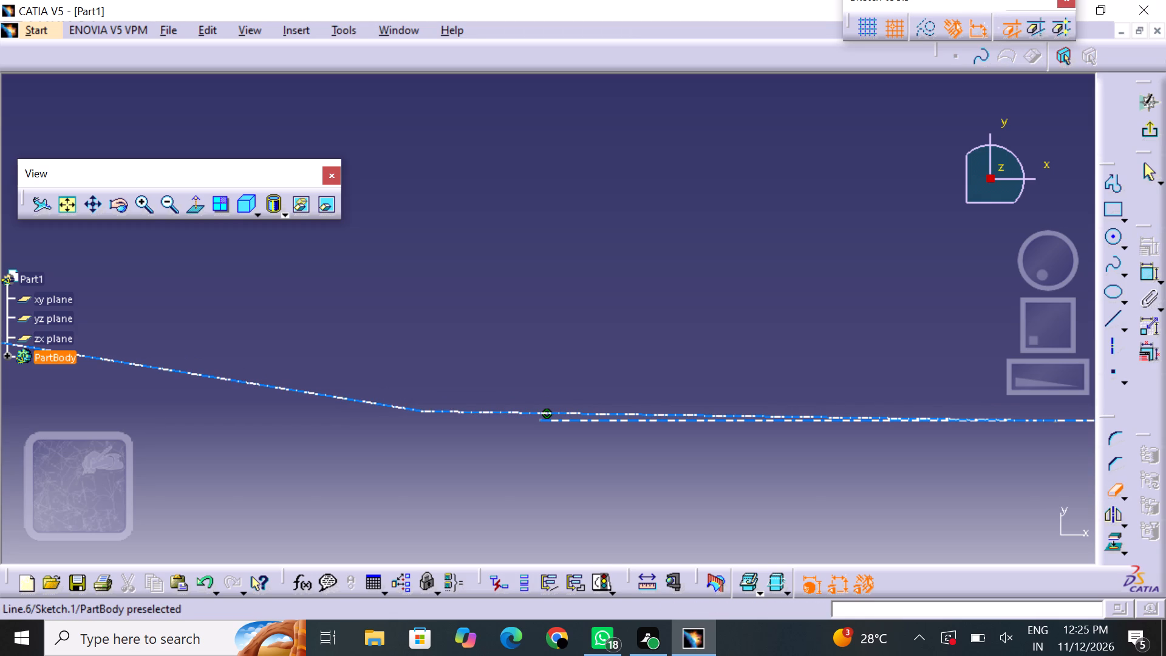
click(672, 466)
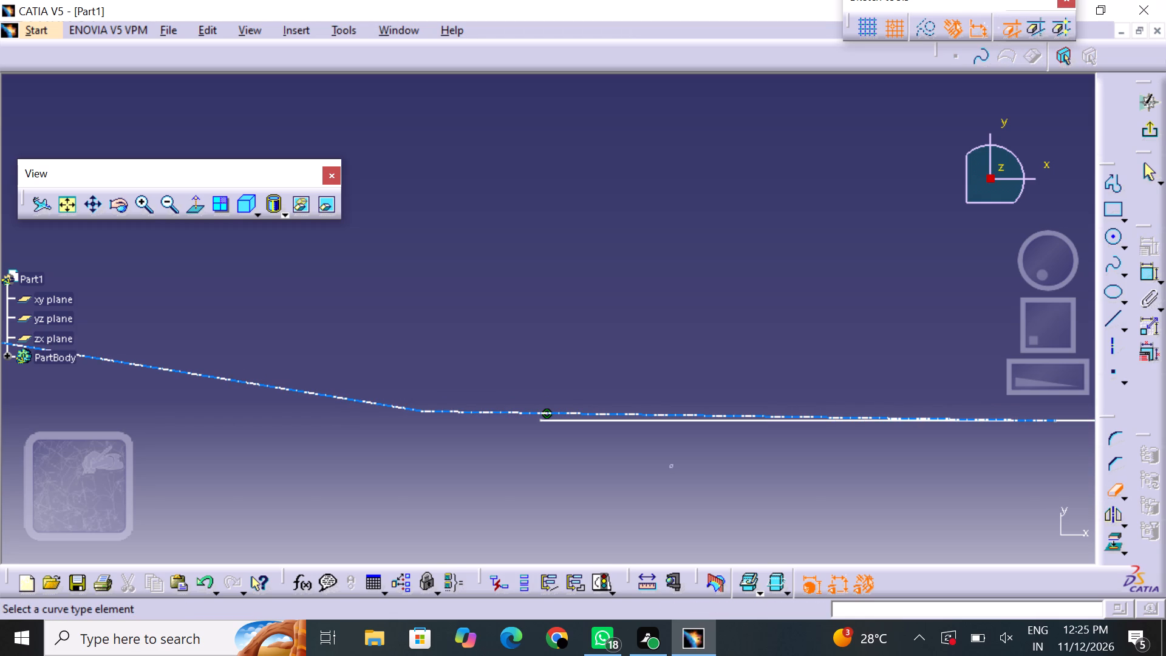
click(653, 359)
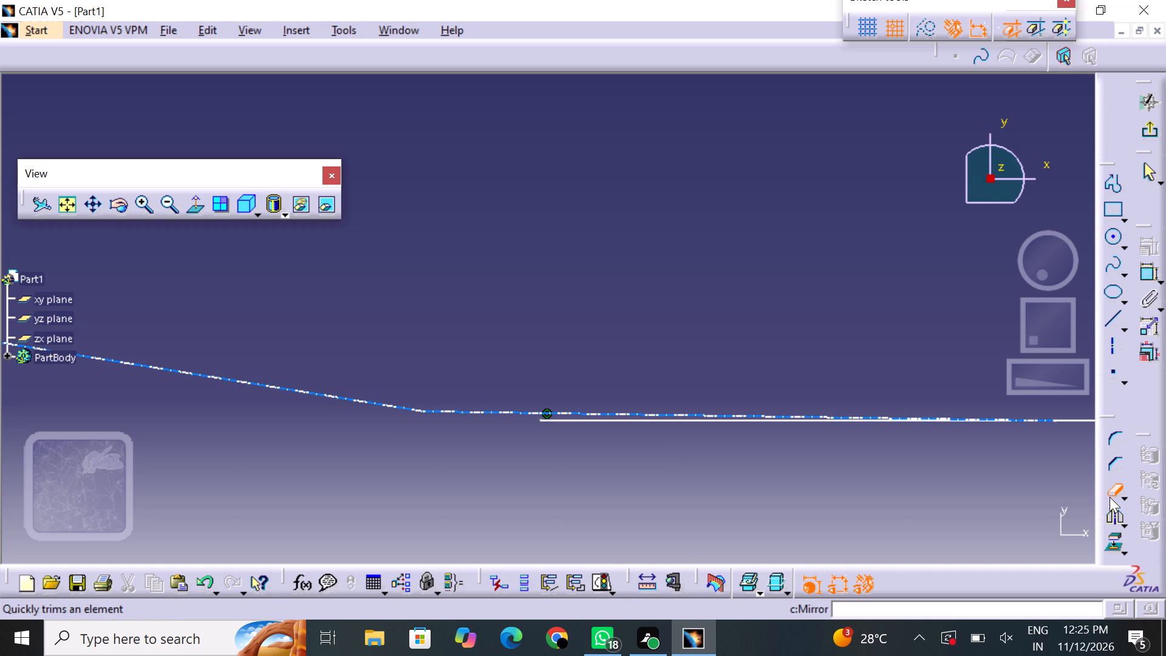
click(587, 422)
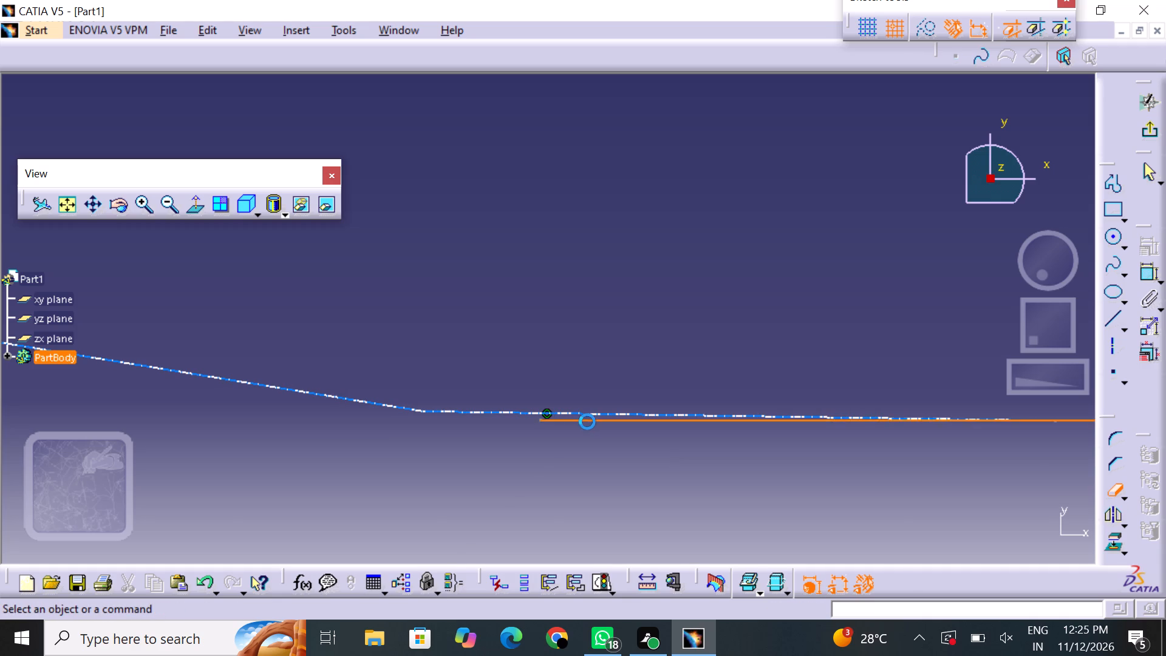
Exit the sketch and pad the slotted profile to a length of 16 mm.
middle_drag(714, 474, 552, 381)
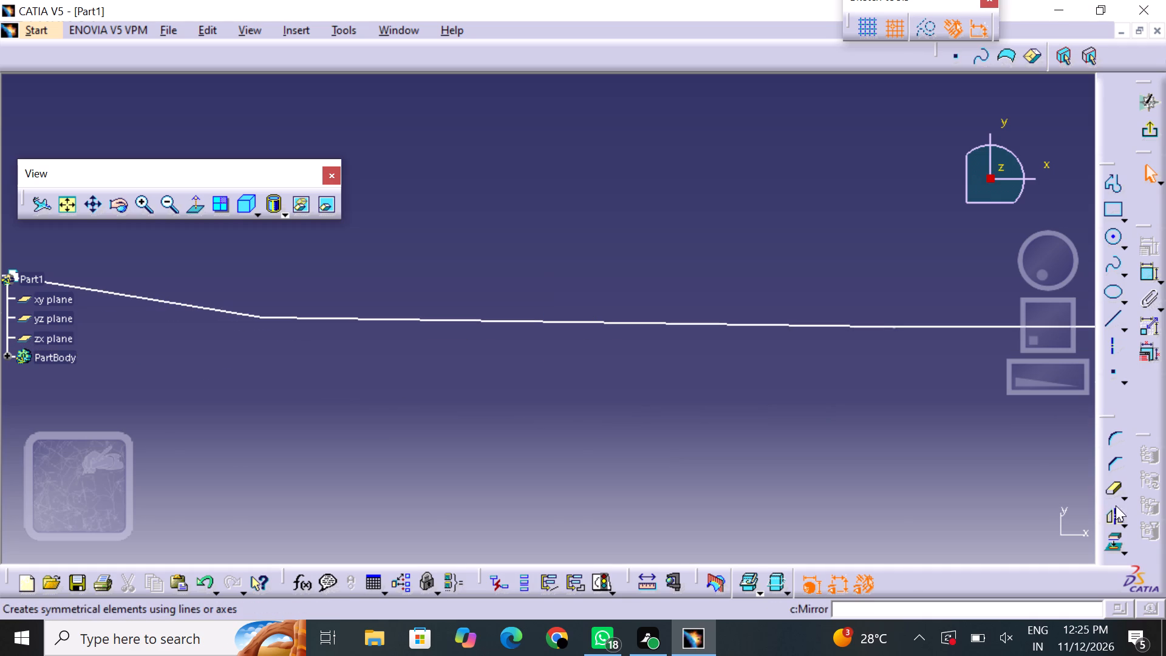
click(75, 203)
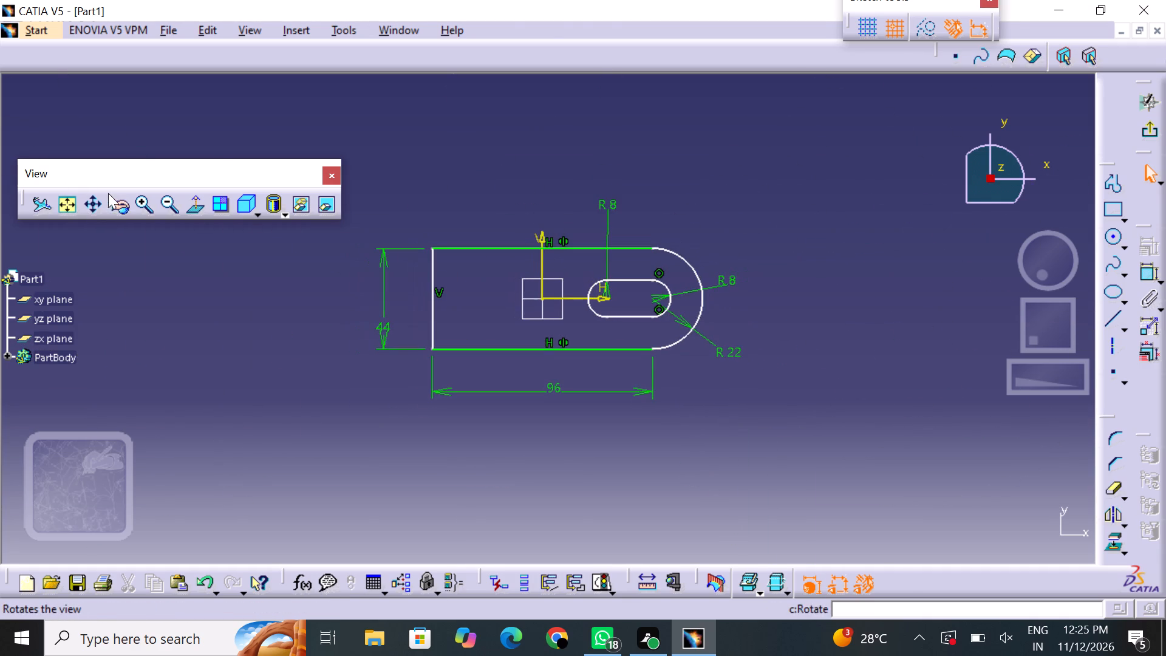
click(1159, 132)
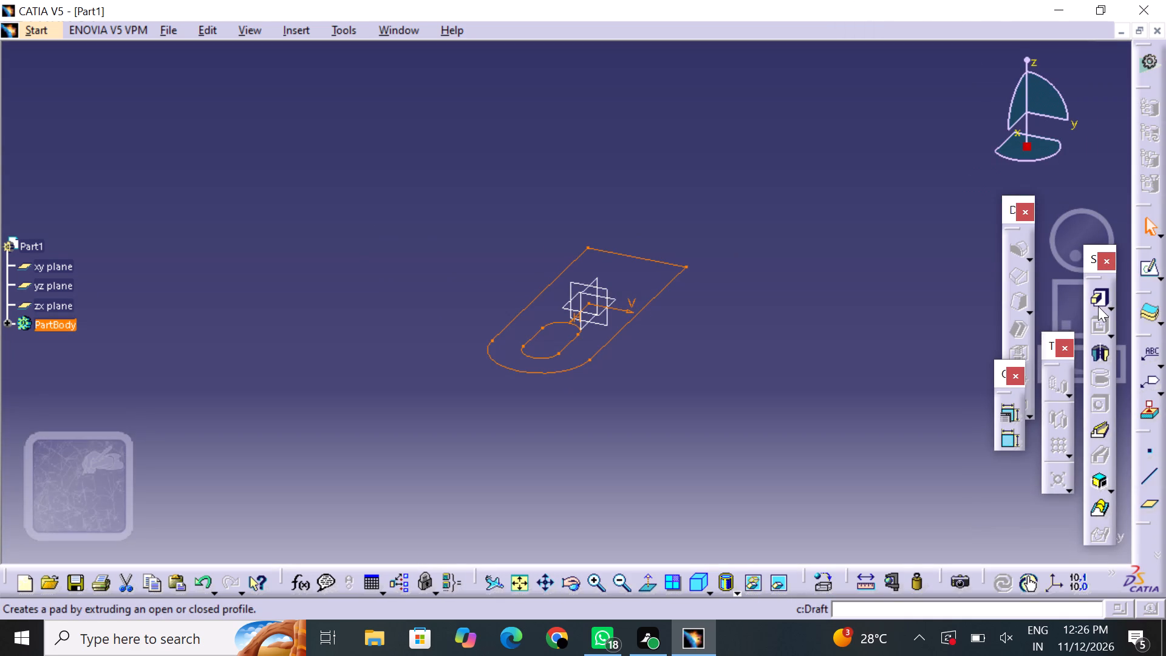
click(1097, 304)
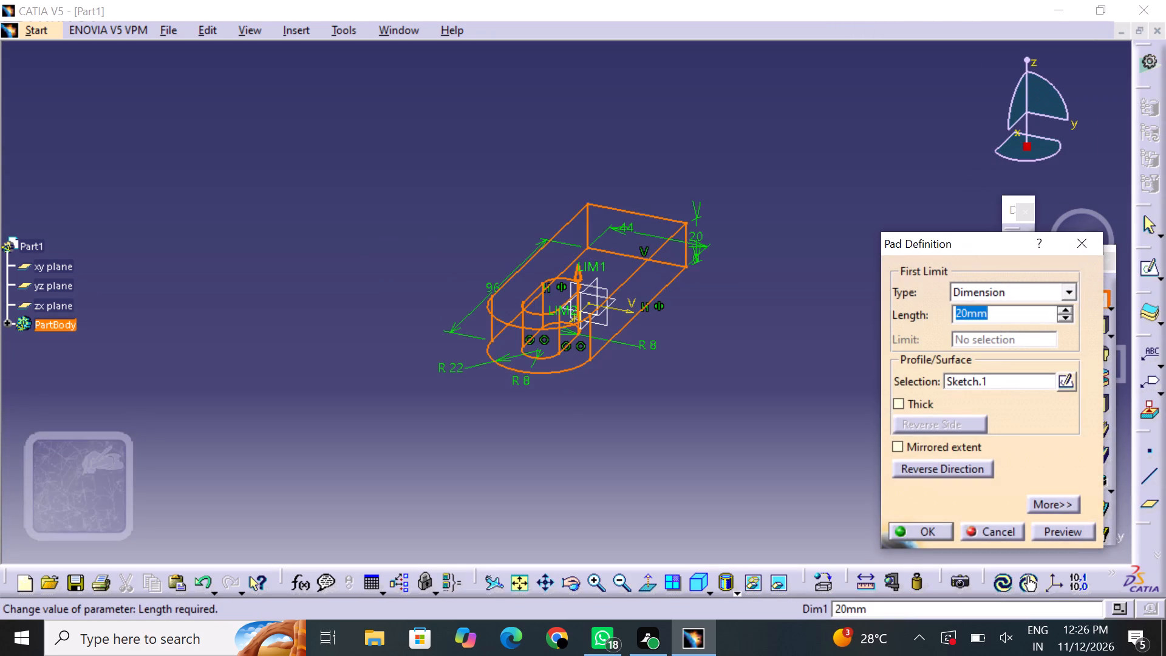
key(BackSpace)
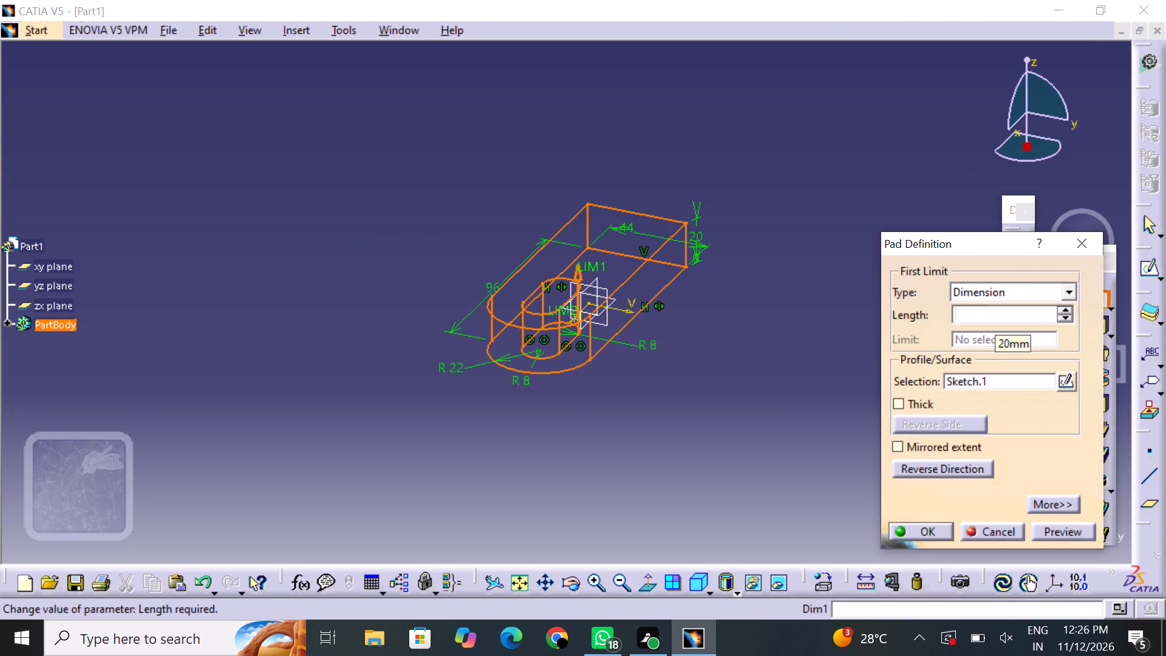
text(16)
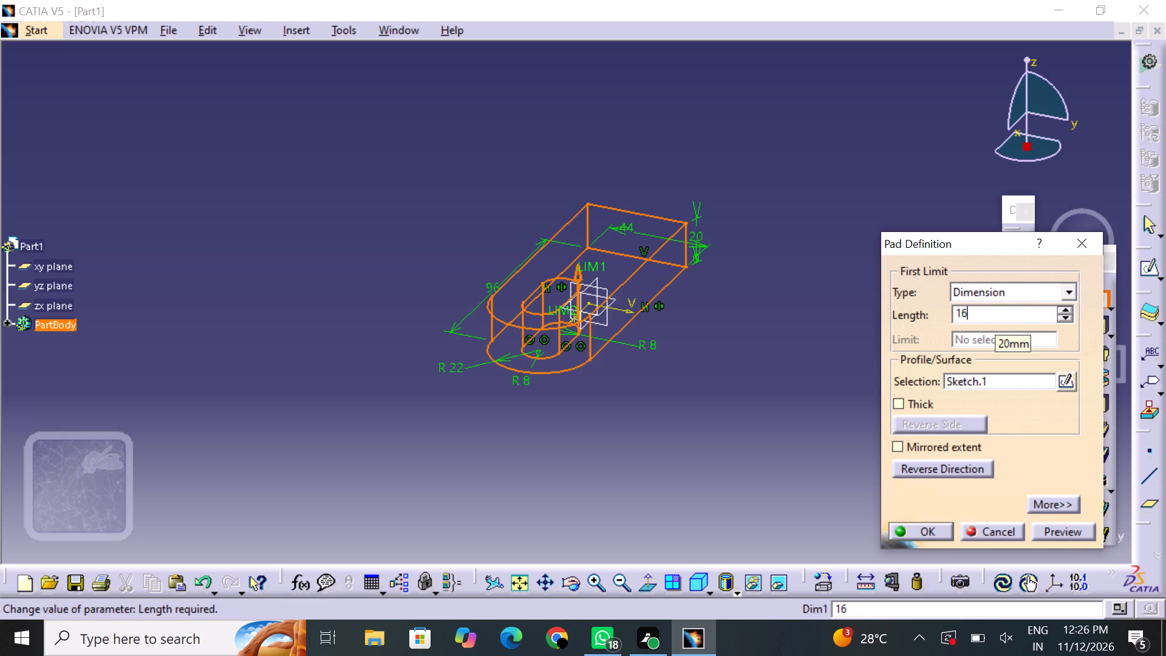
key(Return)
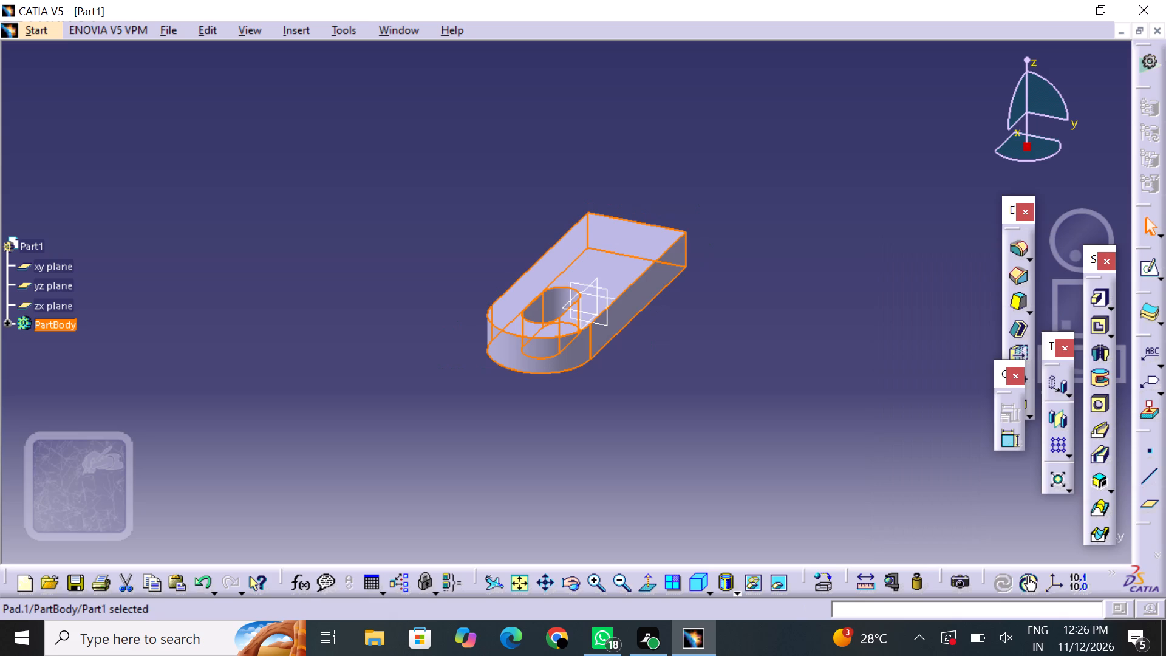
click(657, 324)
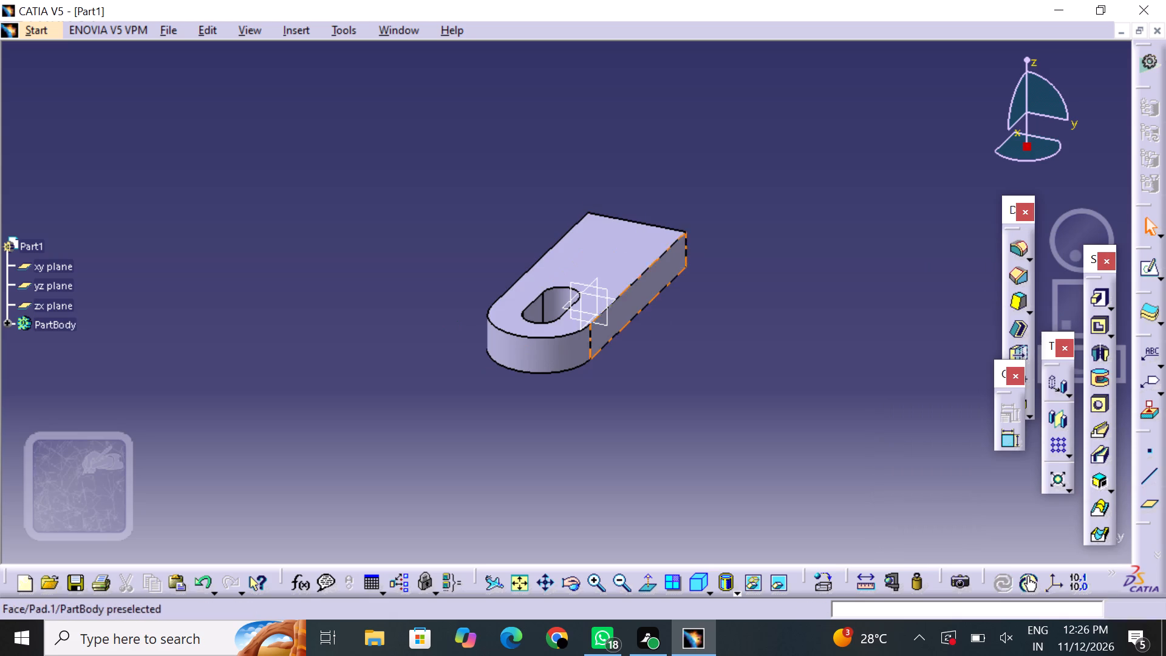
Open a new sketch on the pad's long flat side face on the positive Y side.
click(601, 588)
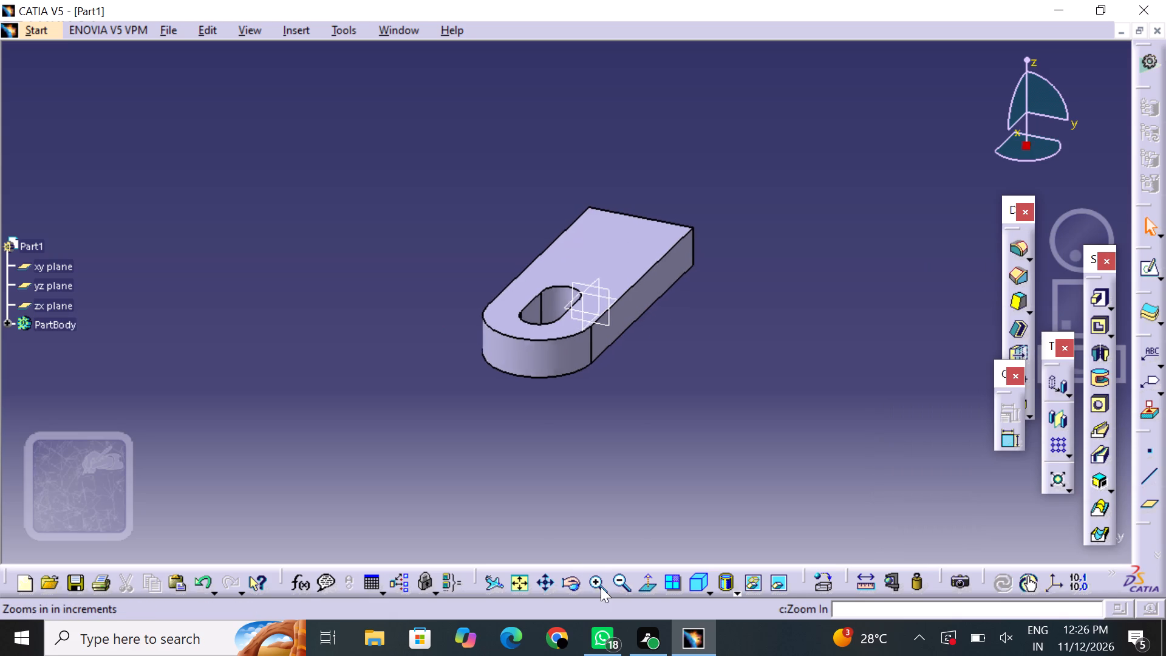
click(601, 586)
middle_drag(638, 436, 587, 471)
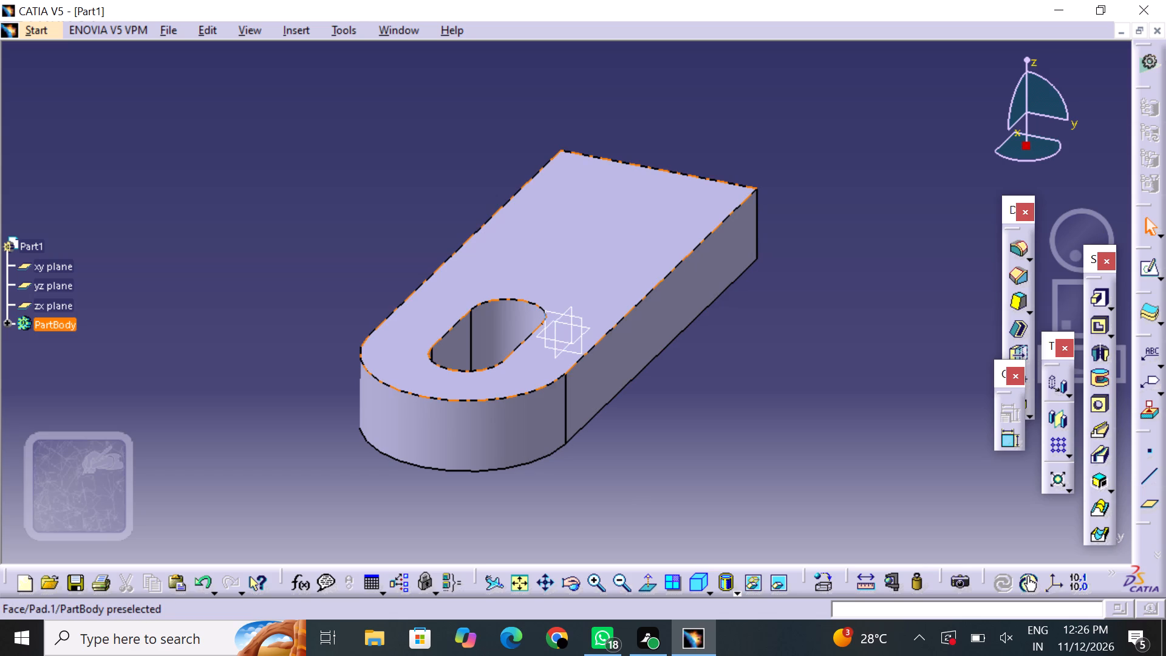
click(646, 345)
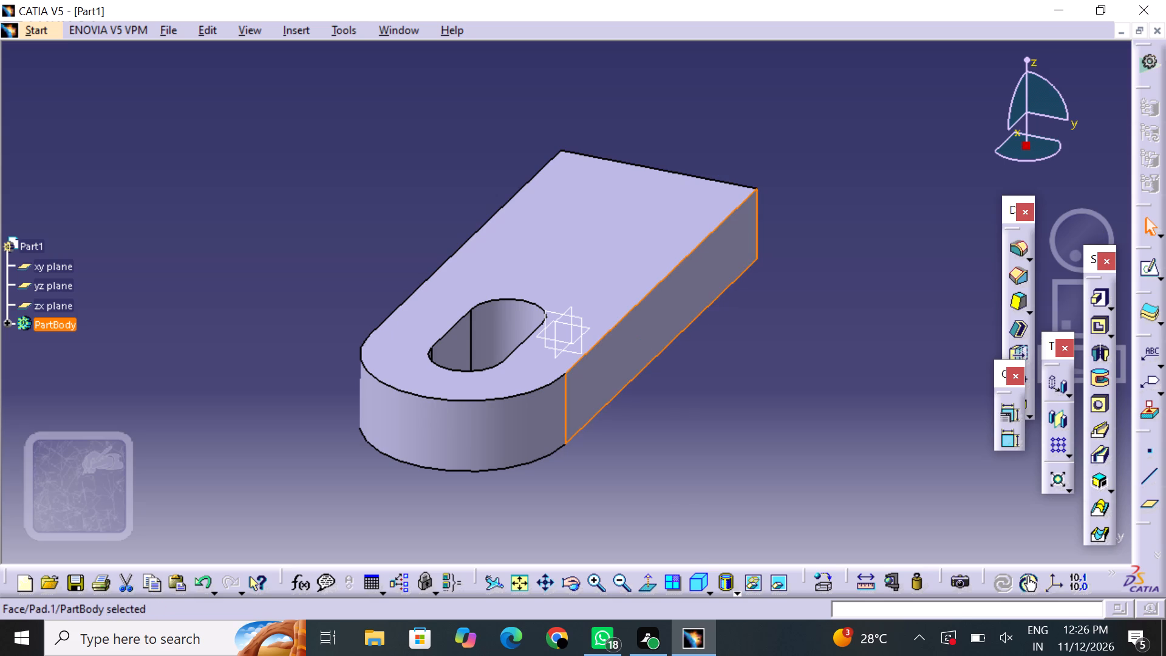
click(1147, 261)
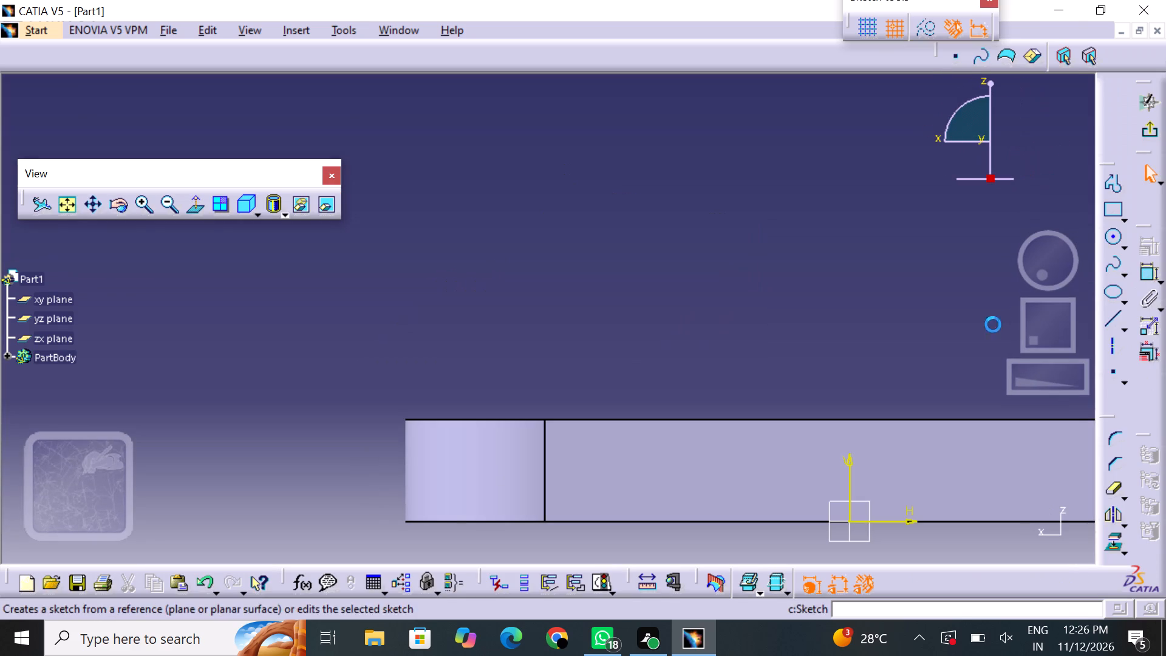
middle_drag(837, 344, 647, 265)
scroll(647, 265, up, 1)
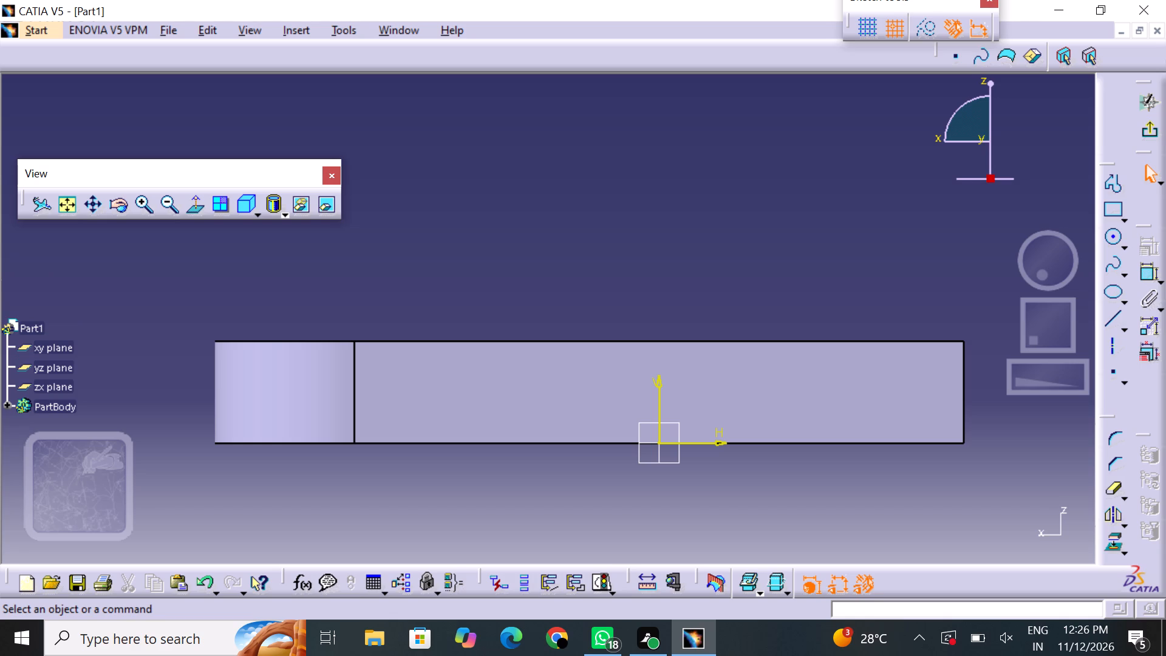
middle_drag(557, 237, 594, 244)
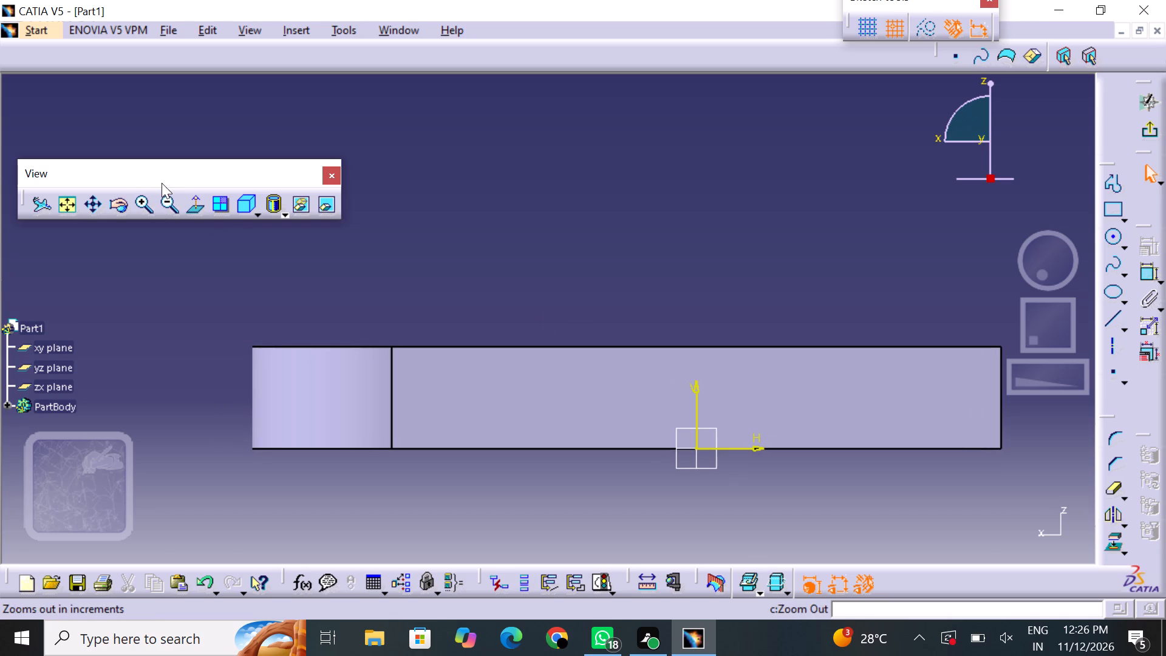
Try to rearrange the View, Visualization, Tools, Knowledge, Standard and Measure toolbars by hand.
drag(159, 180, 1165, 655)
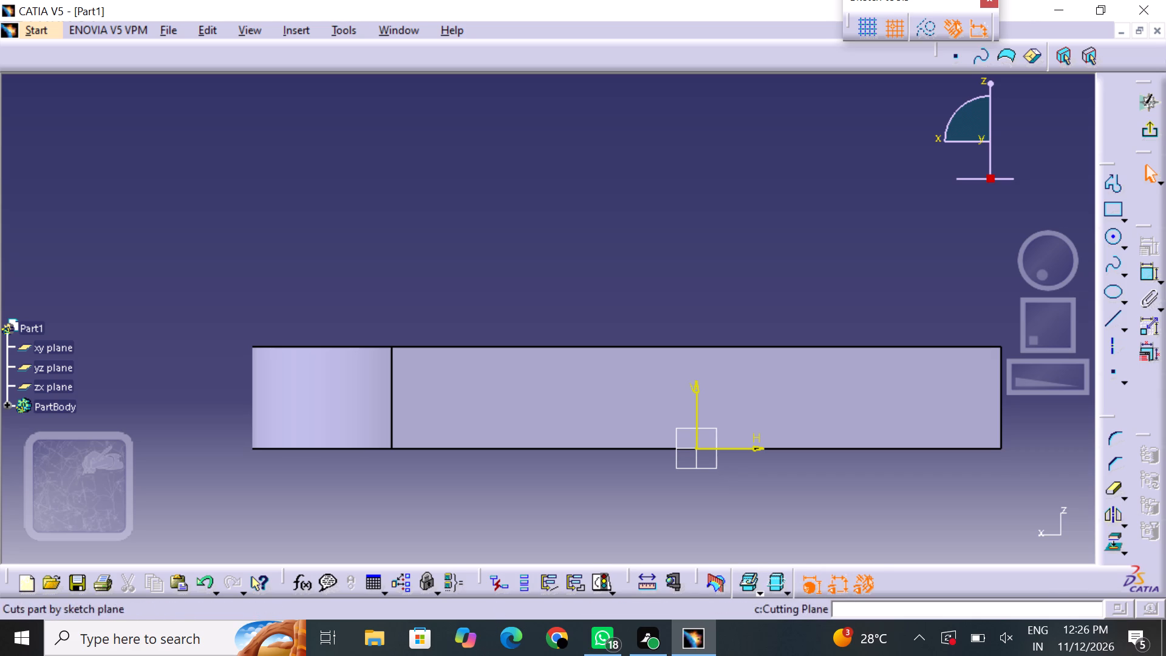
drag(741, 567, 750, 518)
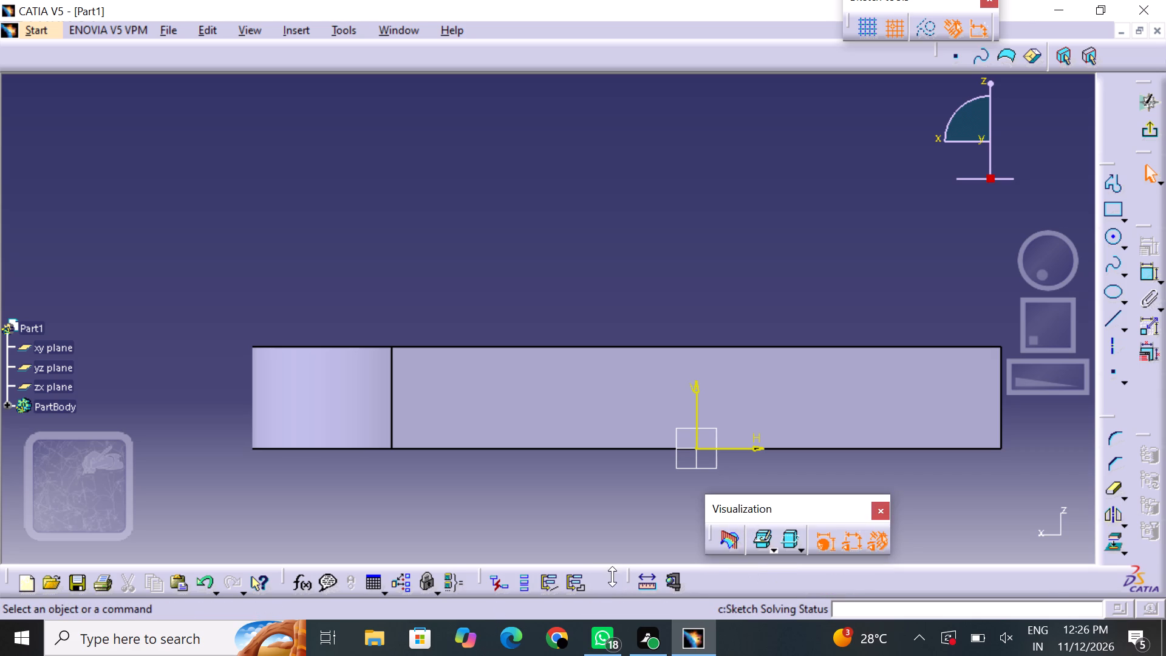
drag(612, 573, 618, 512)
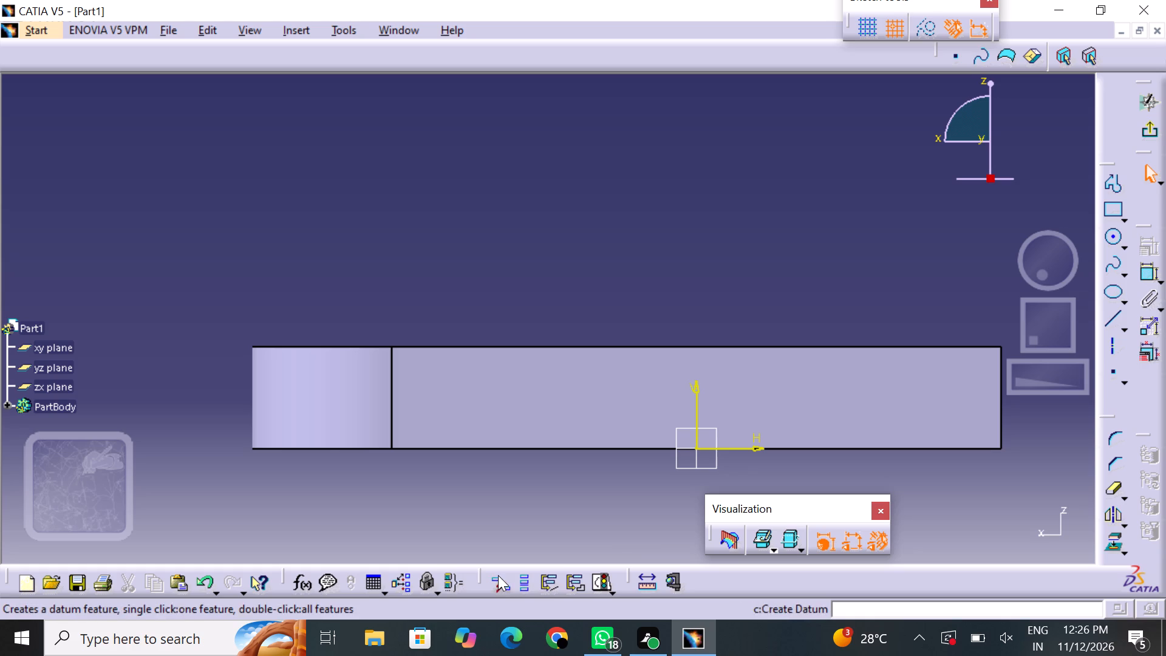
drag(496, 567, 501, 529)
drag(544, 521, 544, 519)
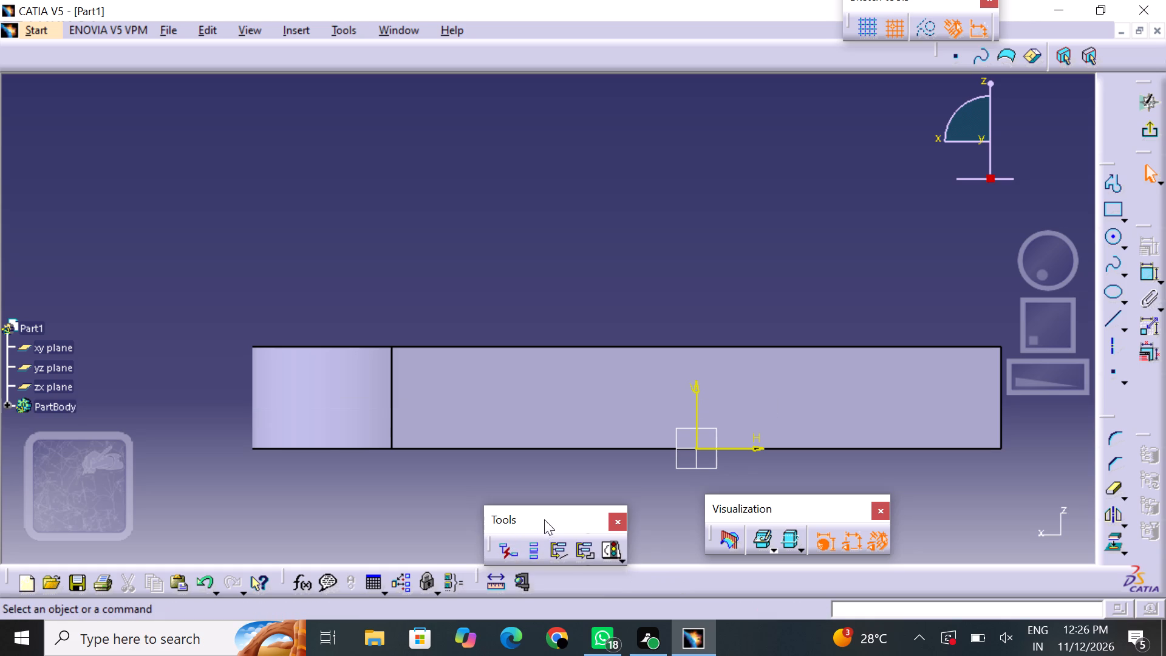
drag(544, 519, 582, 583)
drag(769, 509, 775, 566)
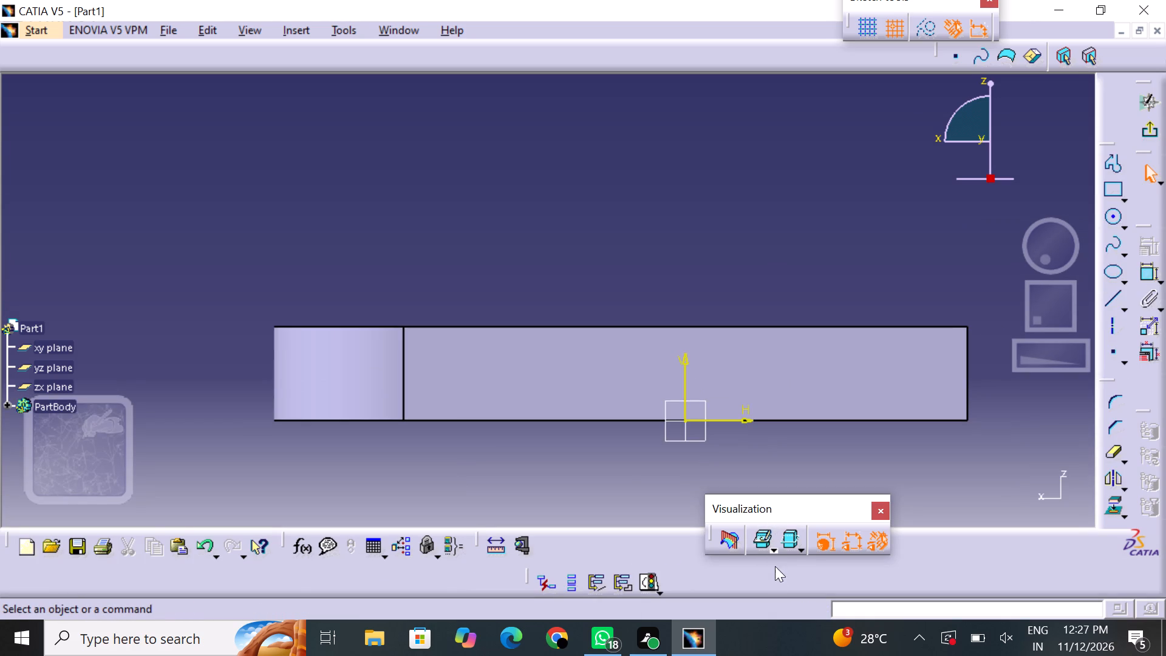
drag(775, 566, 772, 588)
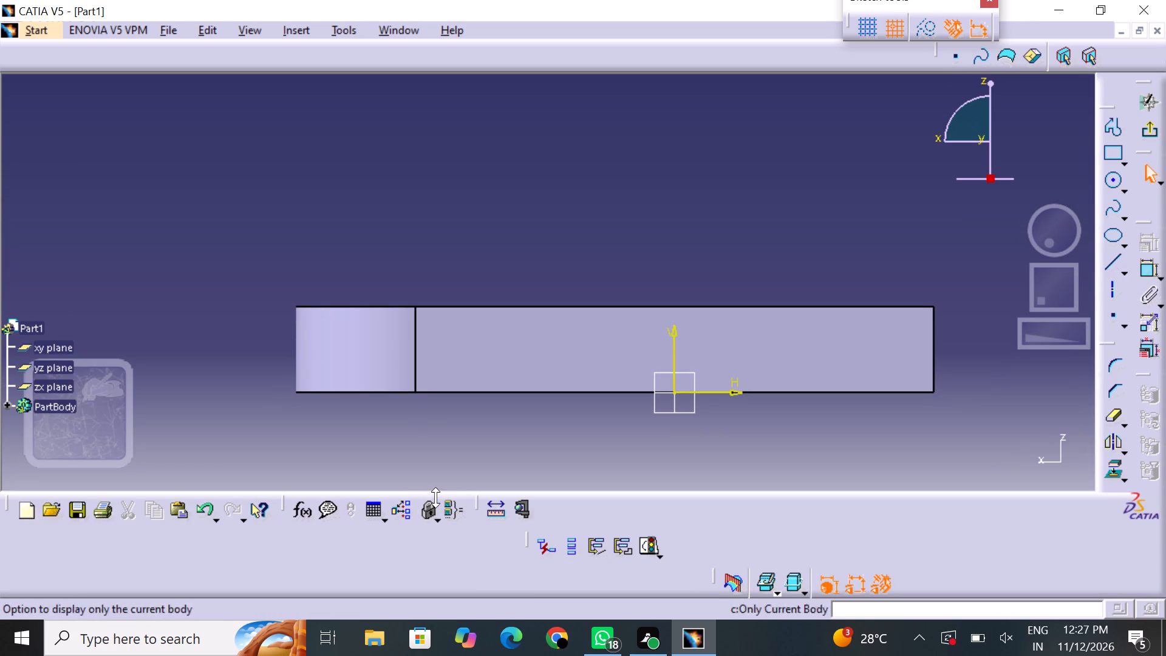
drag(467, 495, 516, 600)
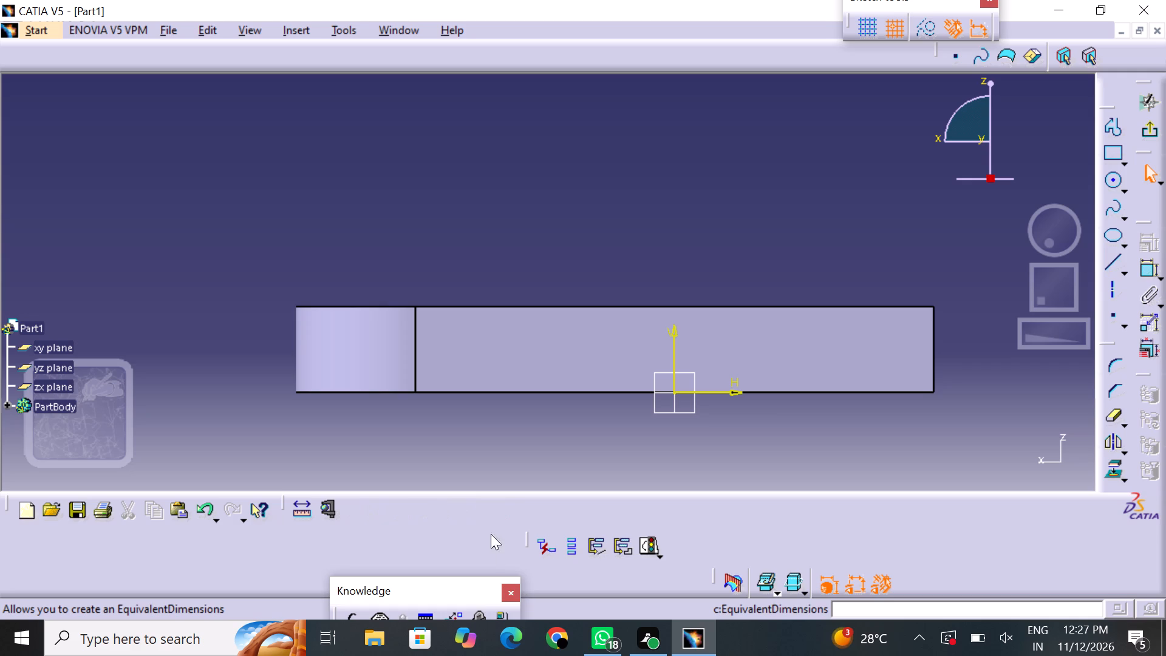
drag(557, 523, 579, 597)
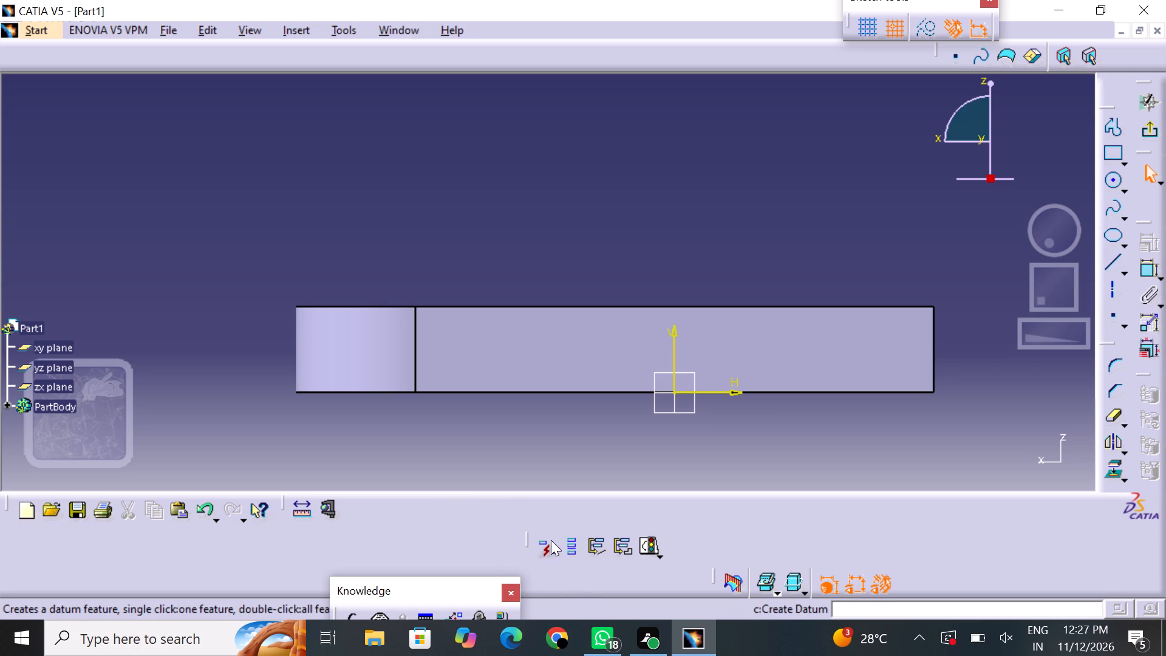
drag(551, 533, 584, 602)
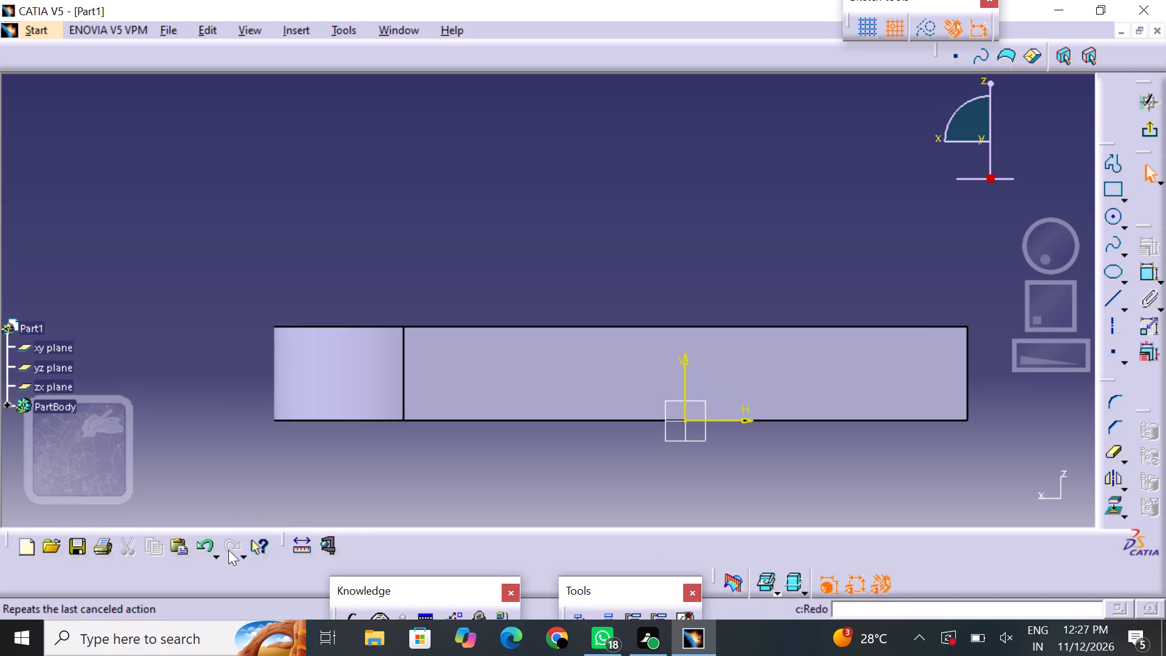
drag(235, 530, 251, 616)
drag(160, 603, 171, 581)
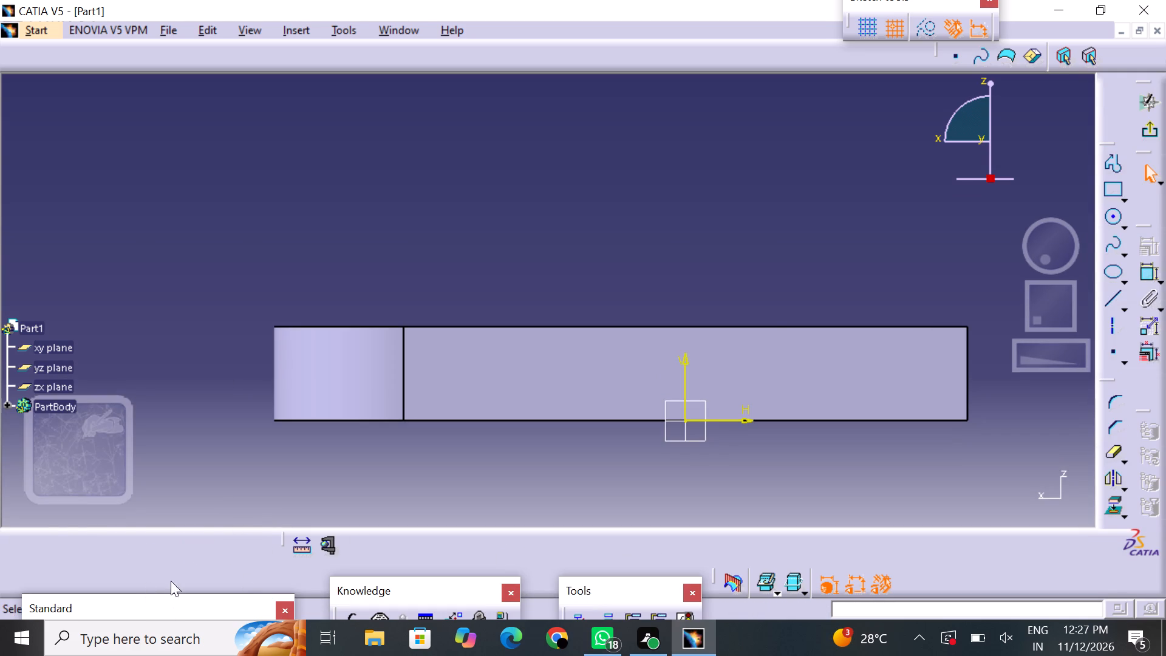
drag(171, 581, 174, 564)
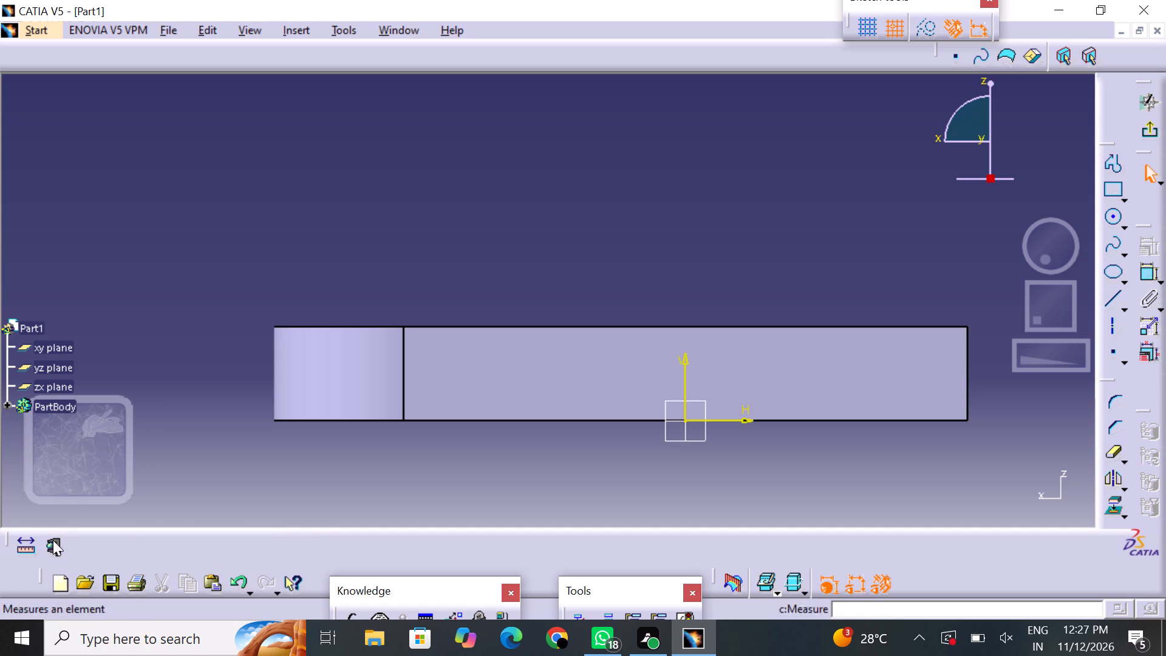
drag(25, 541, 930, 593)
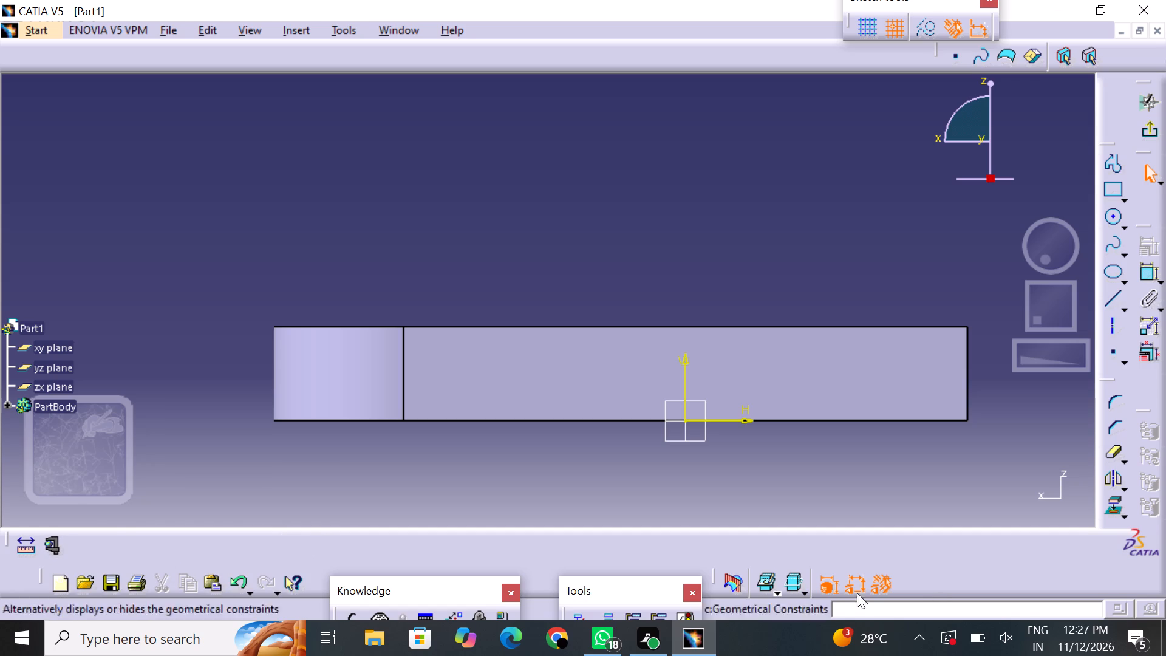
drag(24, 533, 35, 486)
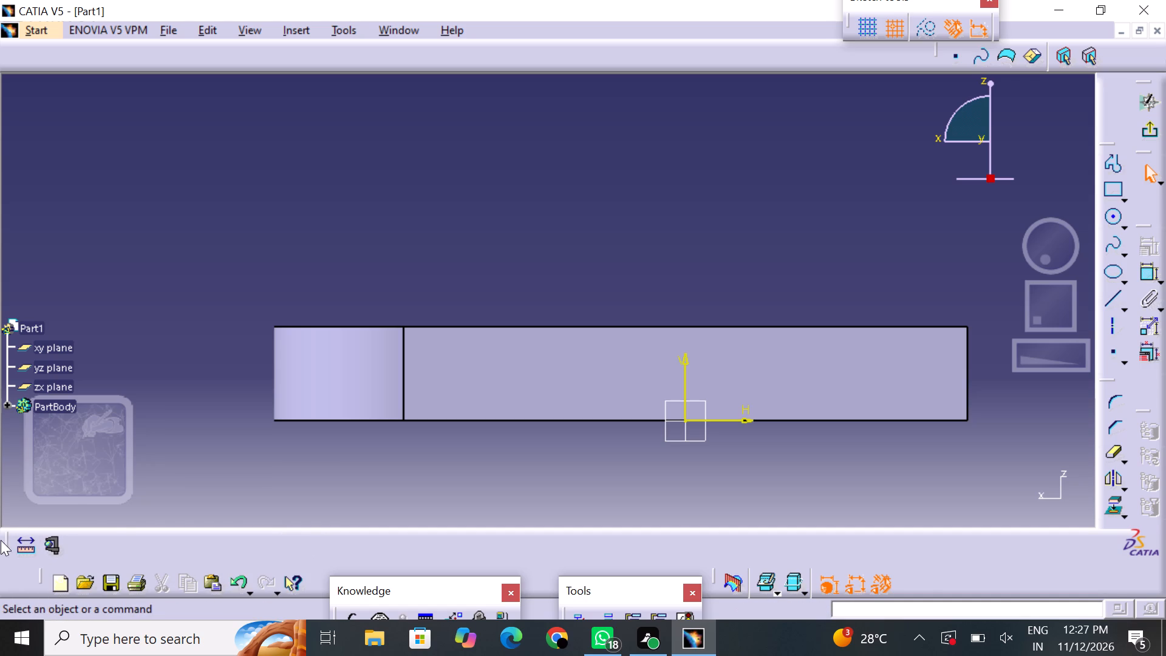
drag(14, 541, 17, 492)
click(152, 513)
Restore the contents and default positions of all toolbars through the Customize dialog.
right_click(1076, 600)
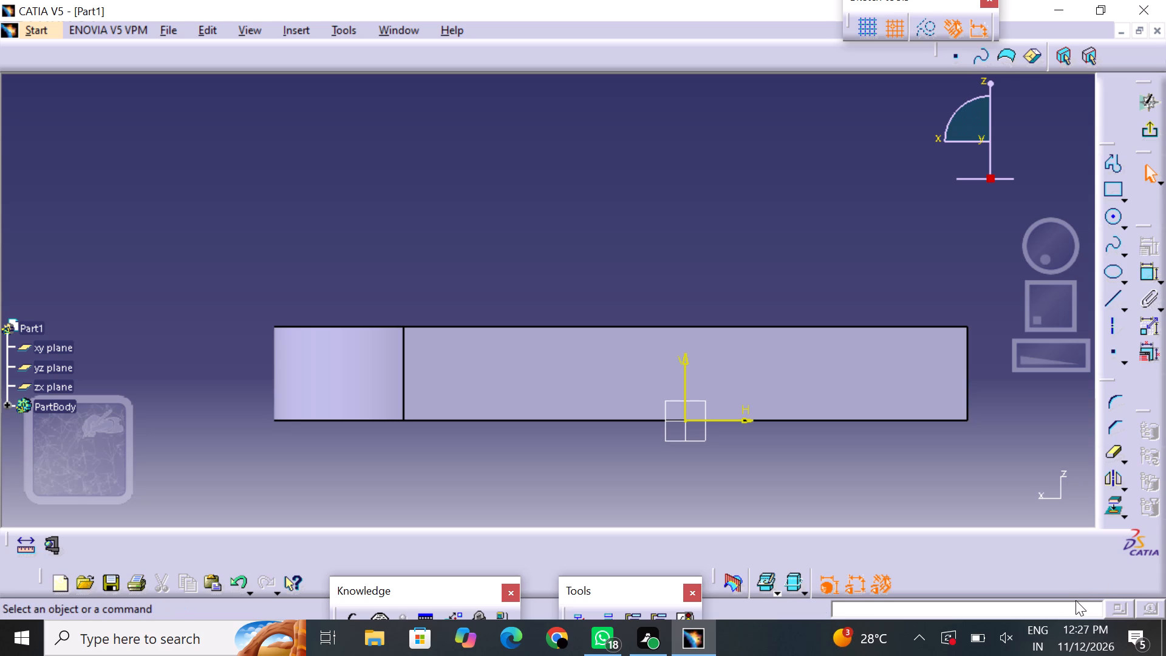
right_click(1076, 600)
click(1076, 600)
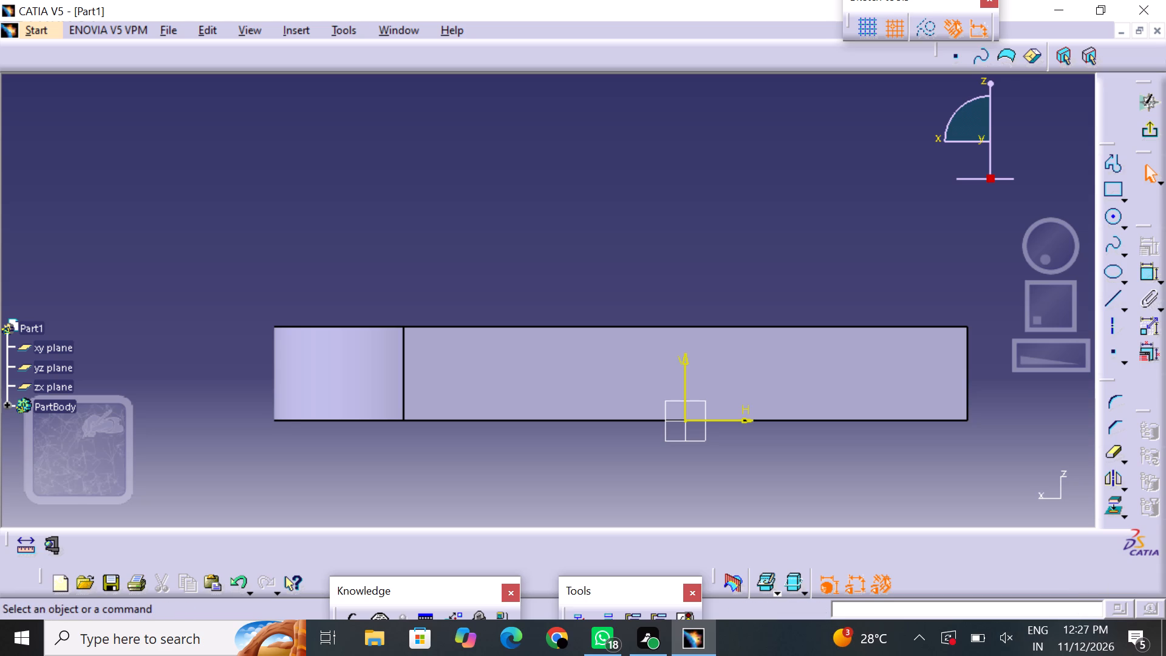
click(1082, 607)
click(1083, 598)
right_click(1082, 598)
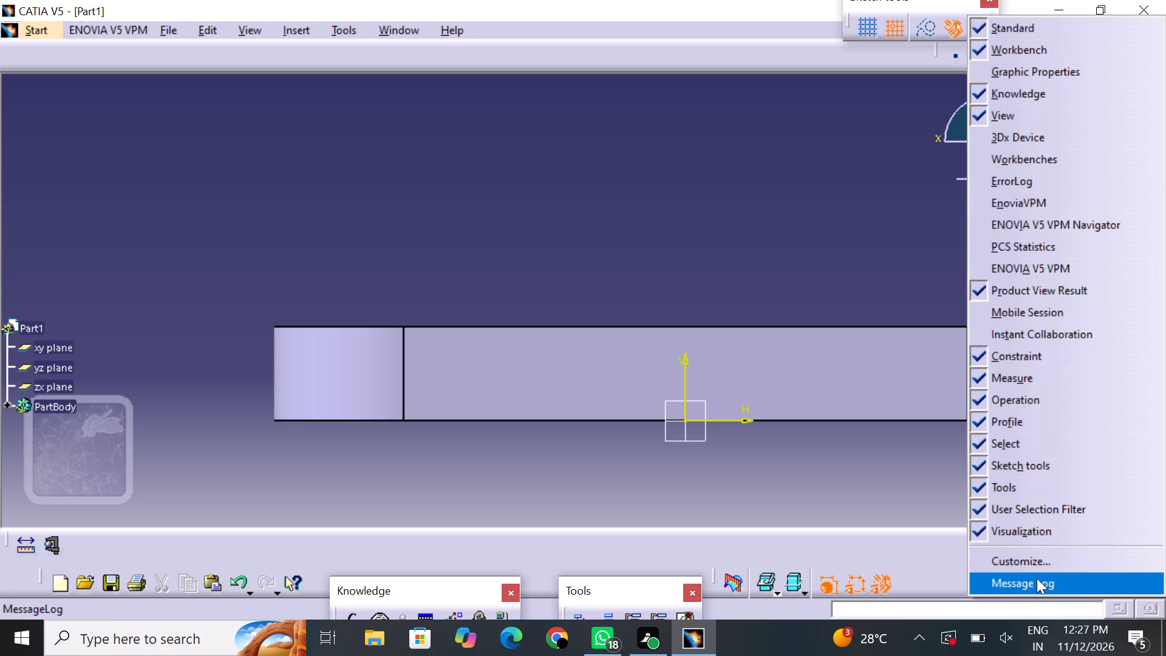
click(1023, 559)
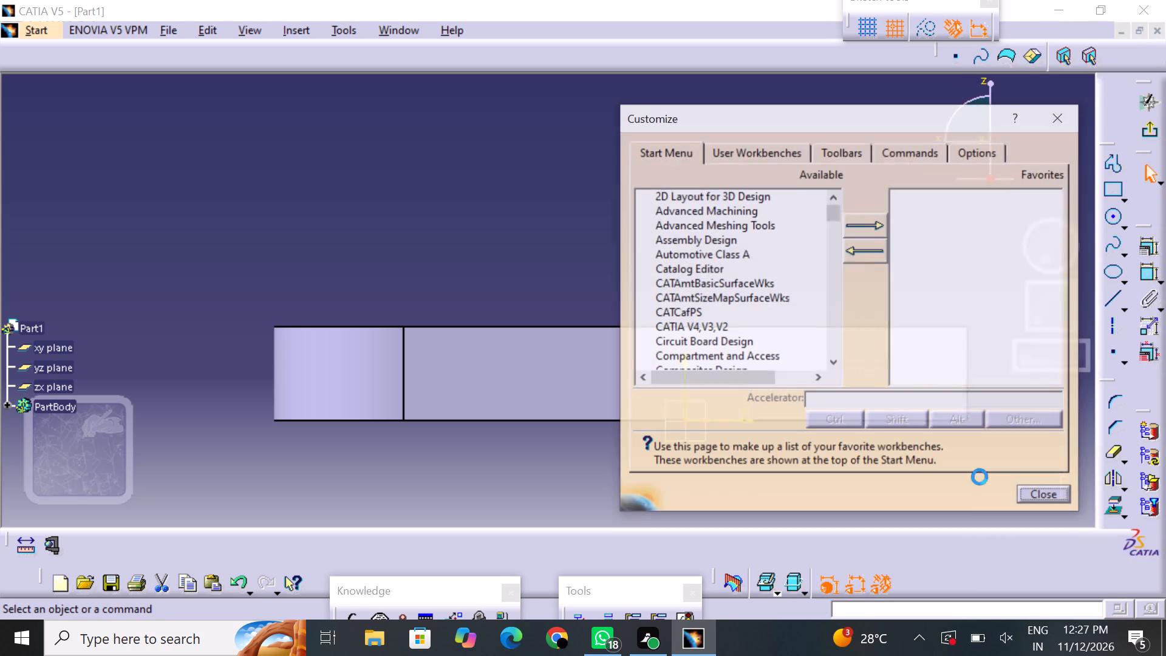
click(845, 152)
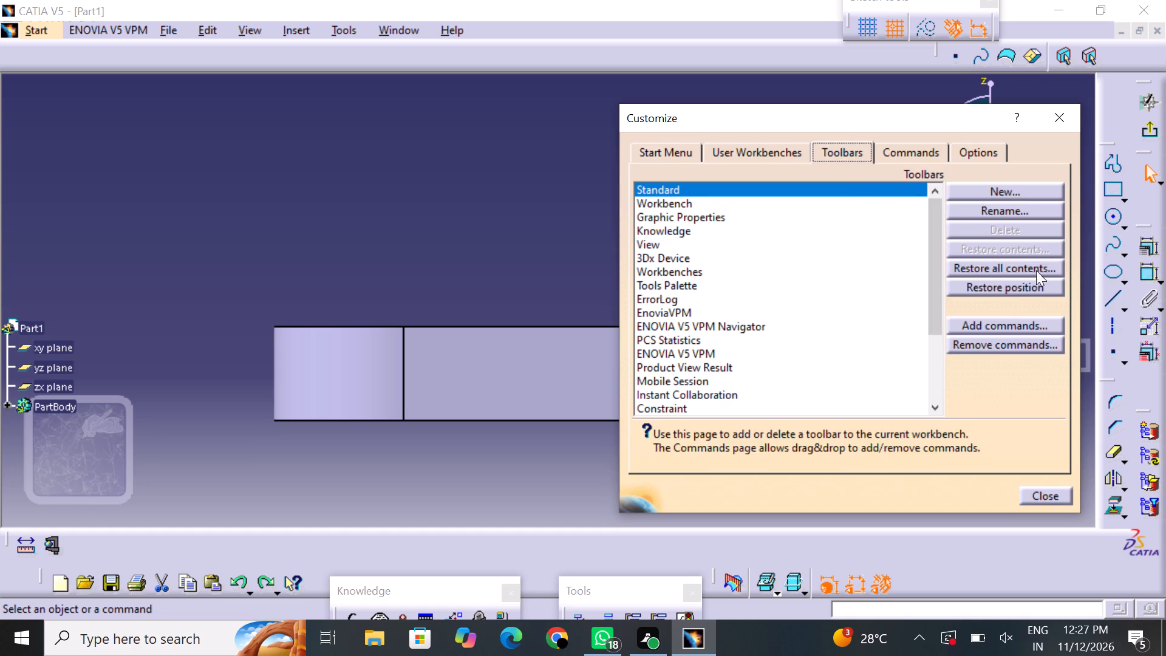
click(1015, 265)
click(574, 347)
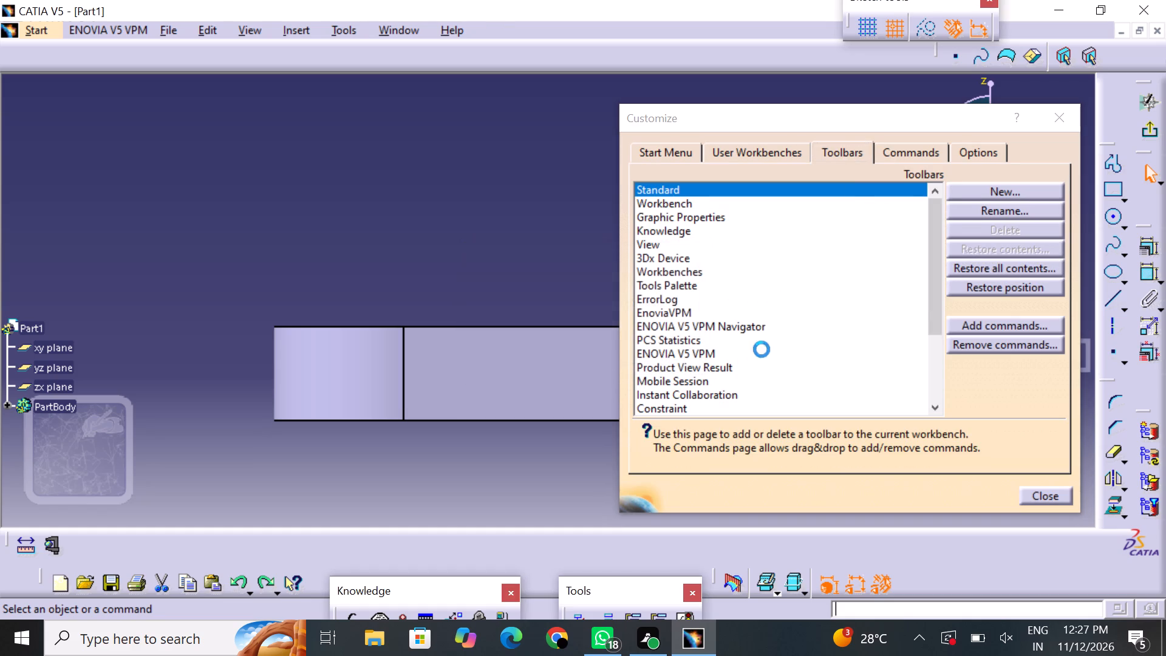
click(986, 289)
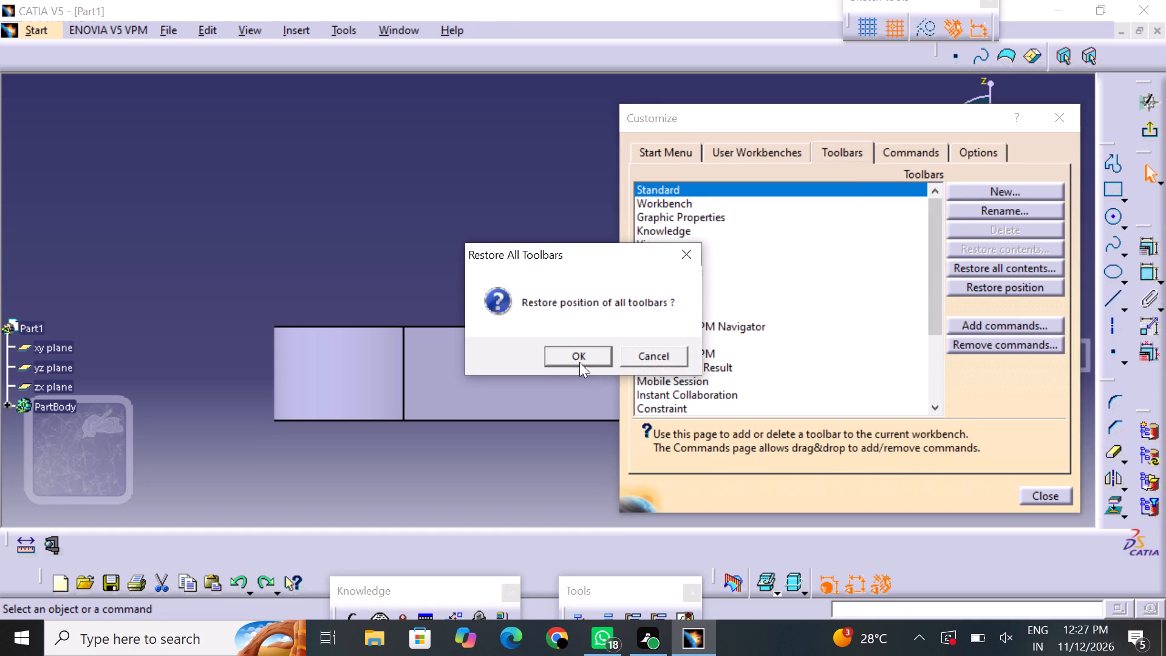
click(566, 356)
click(1052, 493)
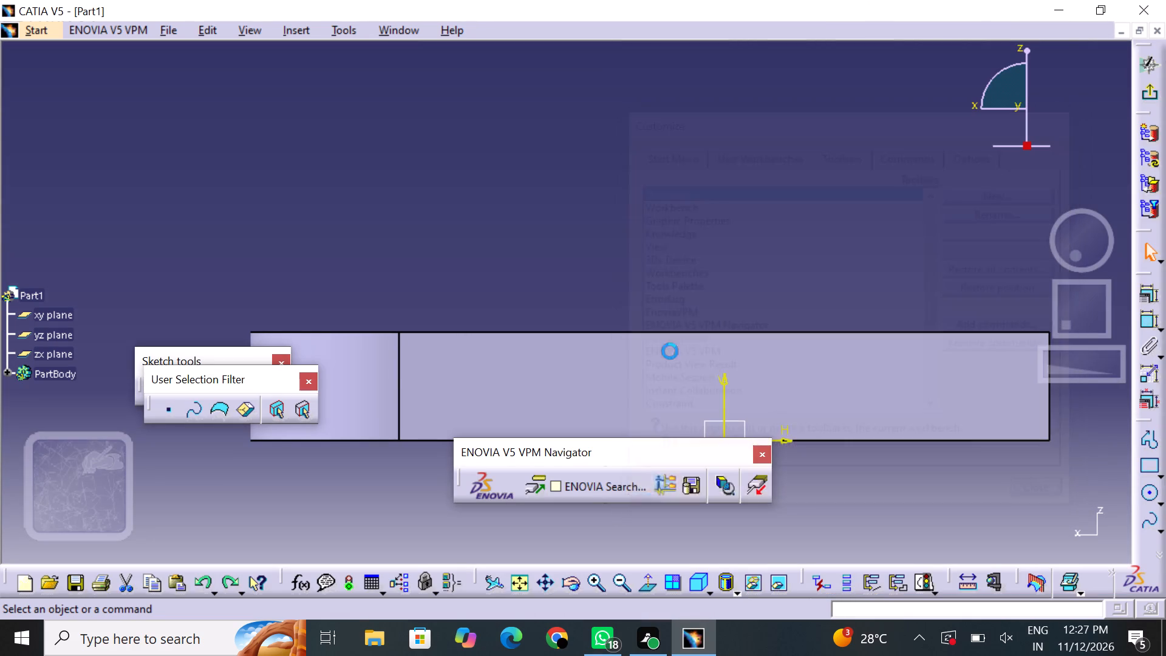
Clear the part view by closing the ENOVIA V5 VPM Navigator toolbar, moving User Selection Filter aside and docking Sketch tools.
drag(404, 186, 409, 186)
click(765, 454)
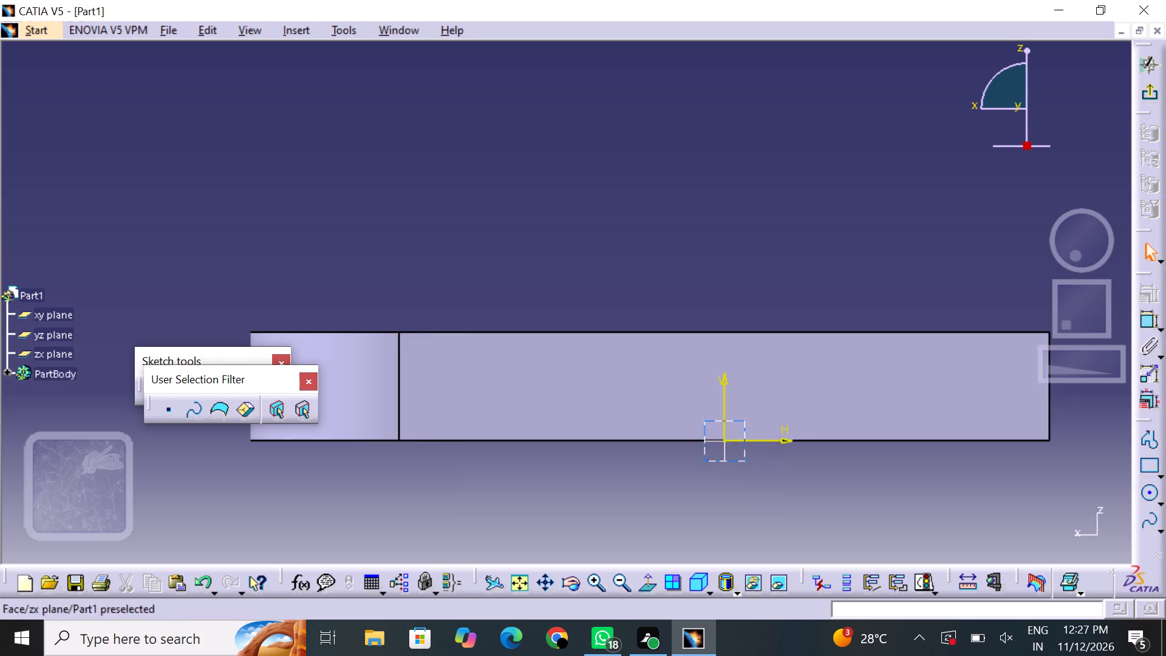
drag(207, 367, 89, 151)
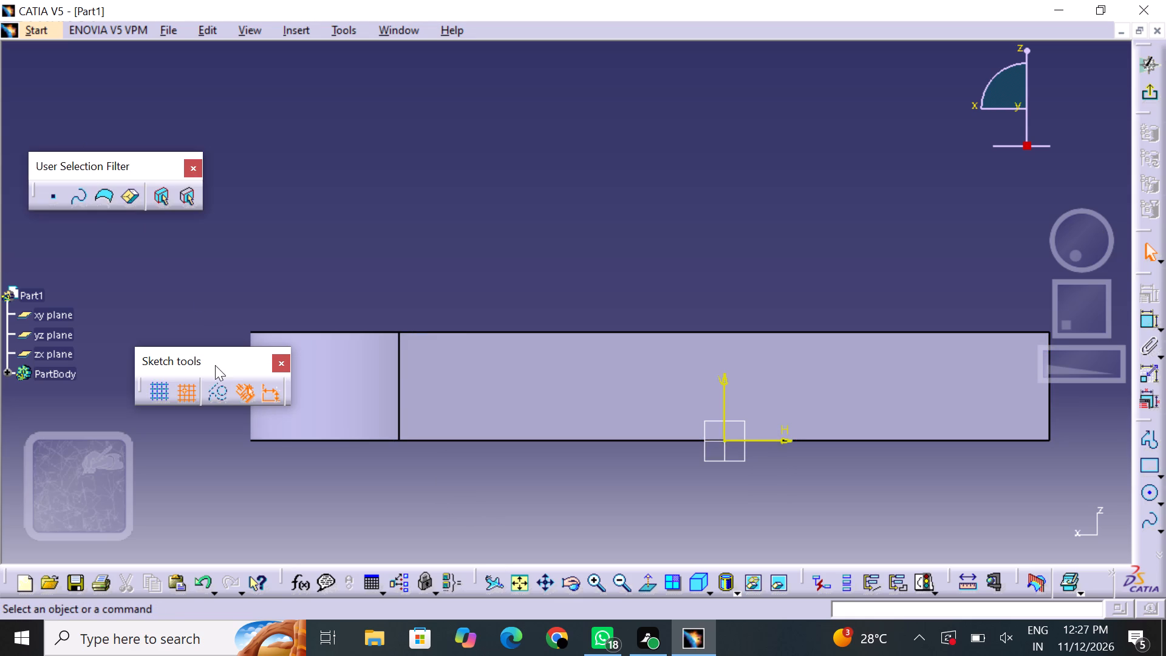
drag(217, 364, 794, 27)
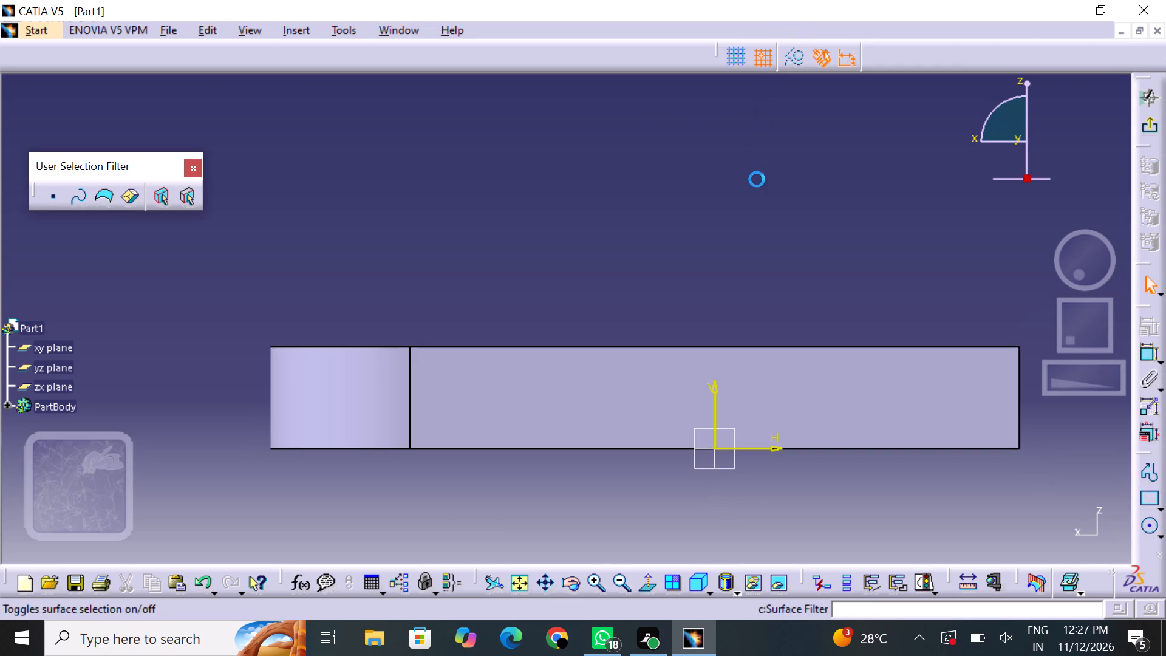
Undock the Profile toolbar and float it beside the part so all its sketch tools are accessible.
middle_drag(643, 281, 611, 225)
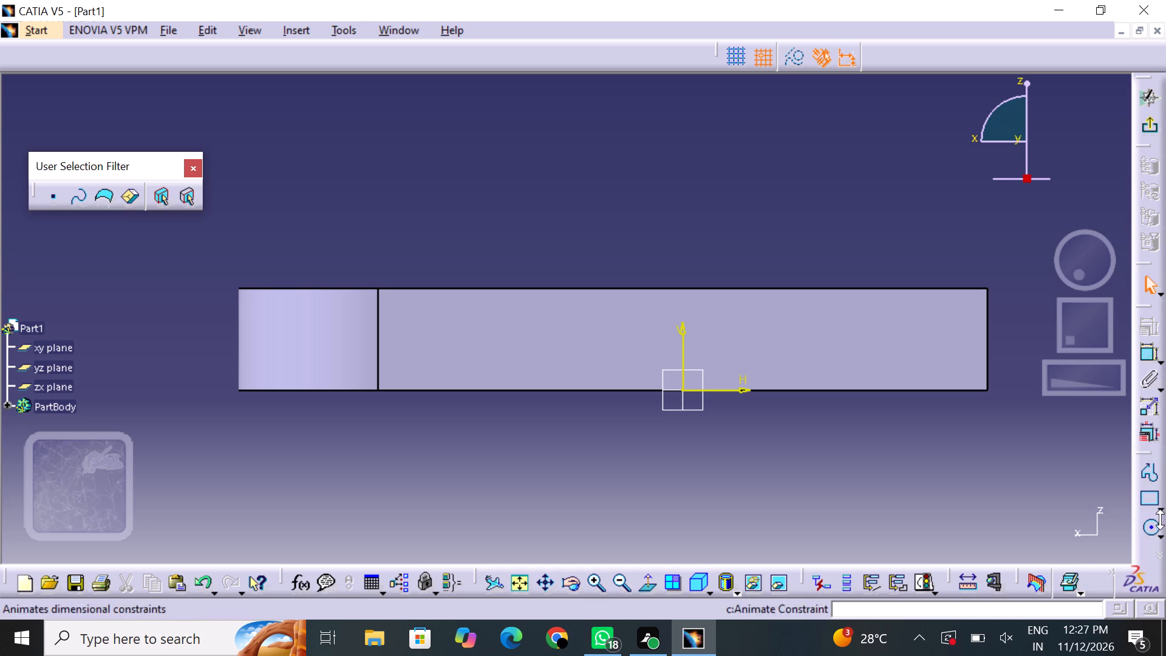
drag(1137, 464, 1113, 454)
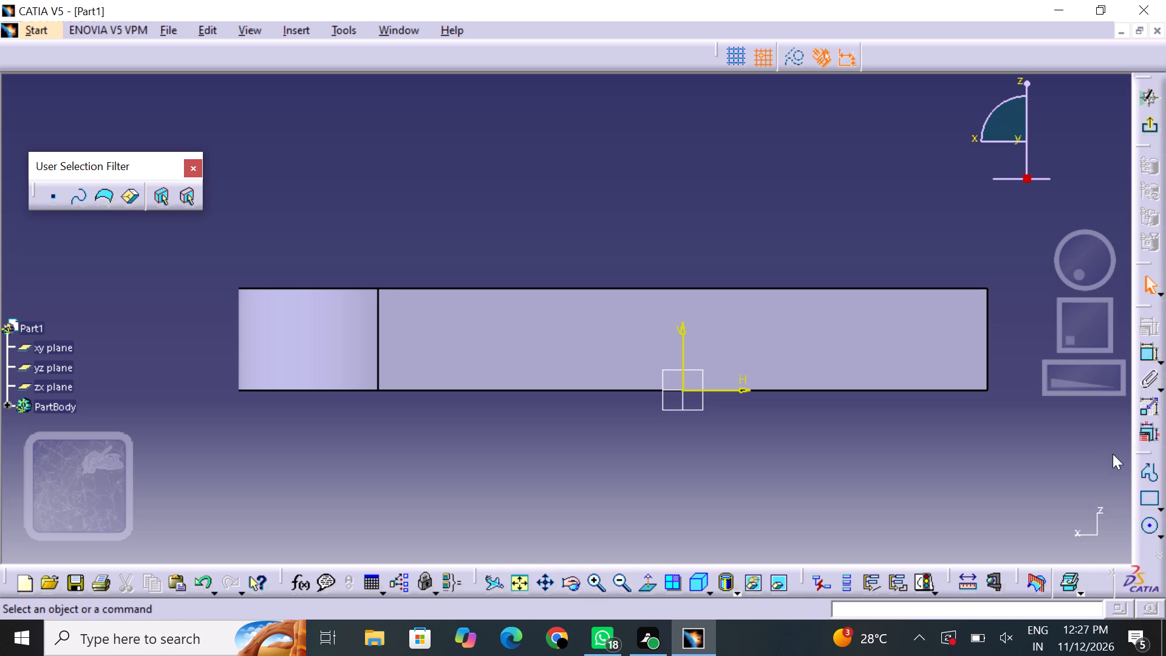
drag(1113, 454, 1097, 448)
drag(1102, 450, 1065, 272)
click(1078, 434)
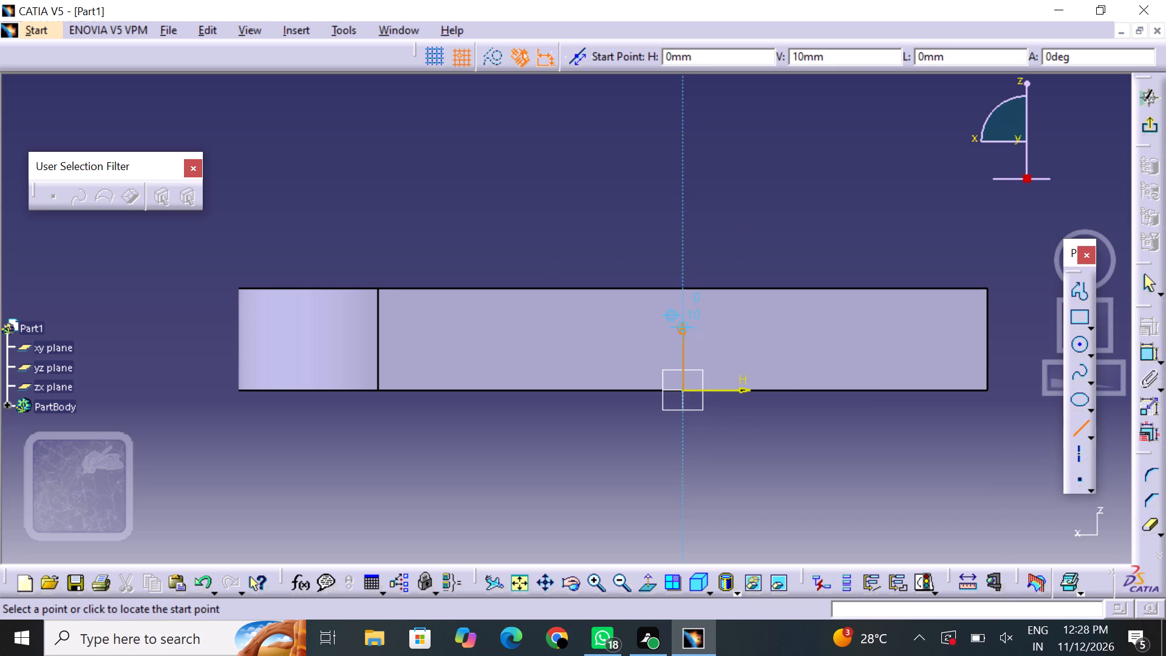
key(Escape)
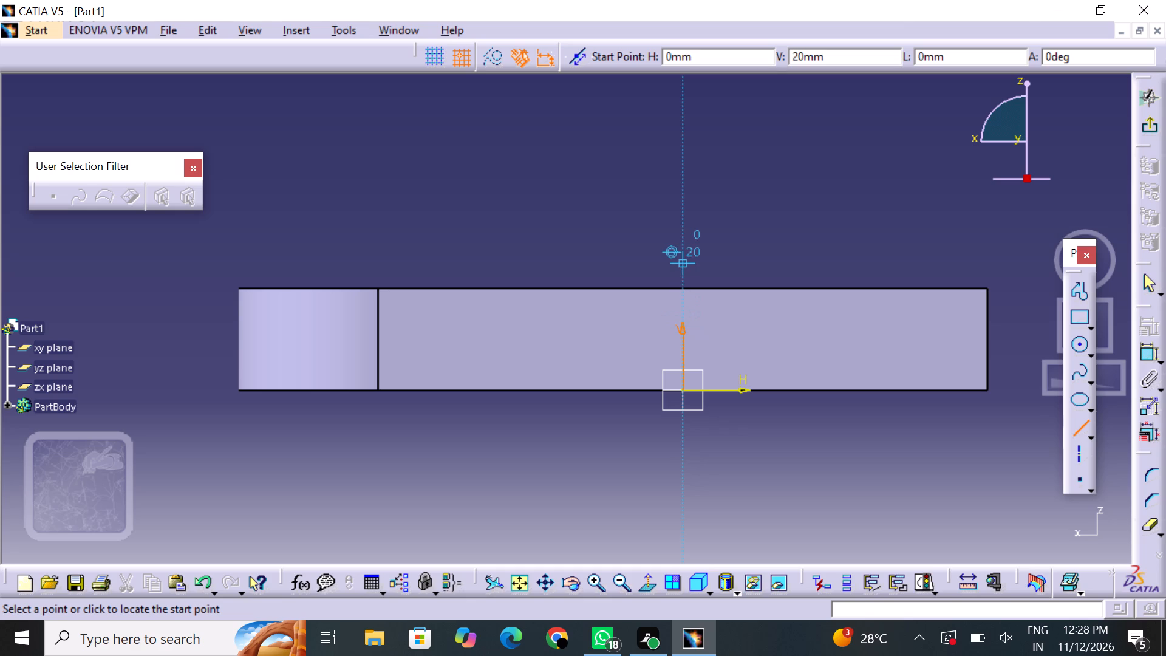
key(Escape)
Draw a horizontal profile line about 50 mm long, starting on the V axis 20 mm above the sketch origin.
click(1090, 284)
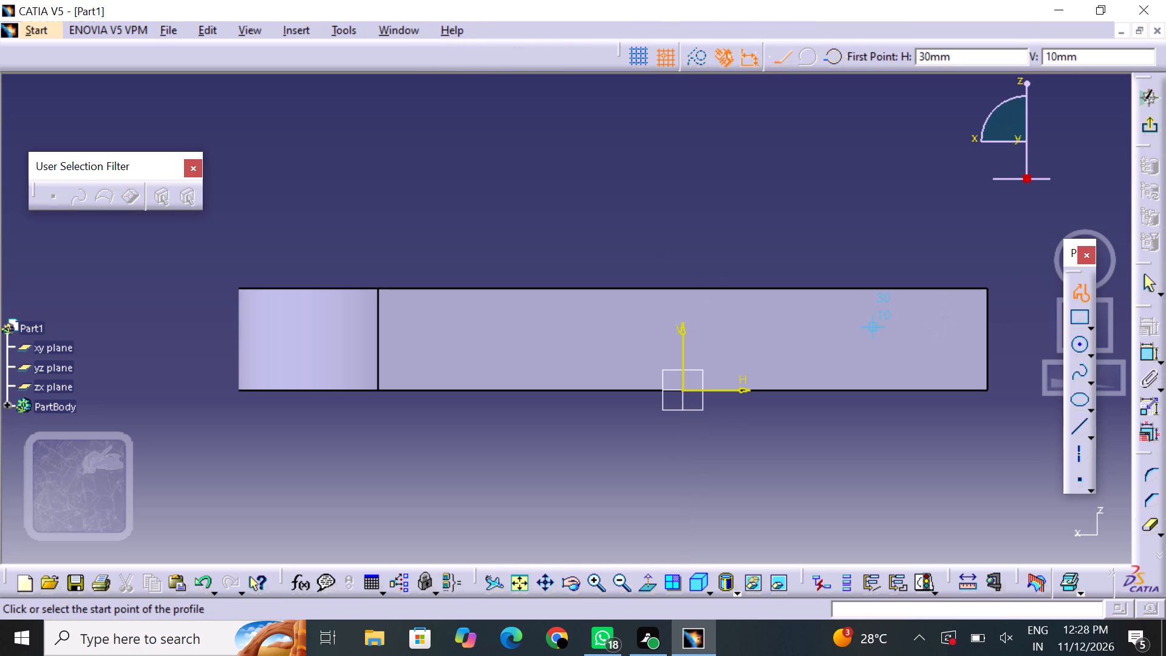
click(684, 288)
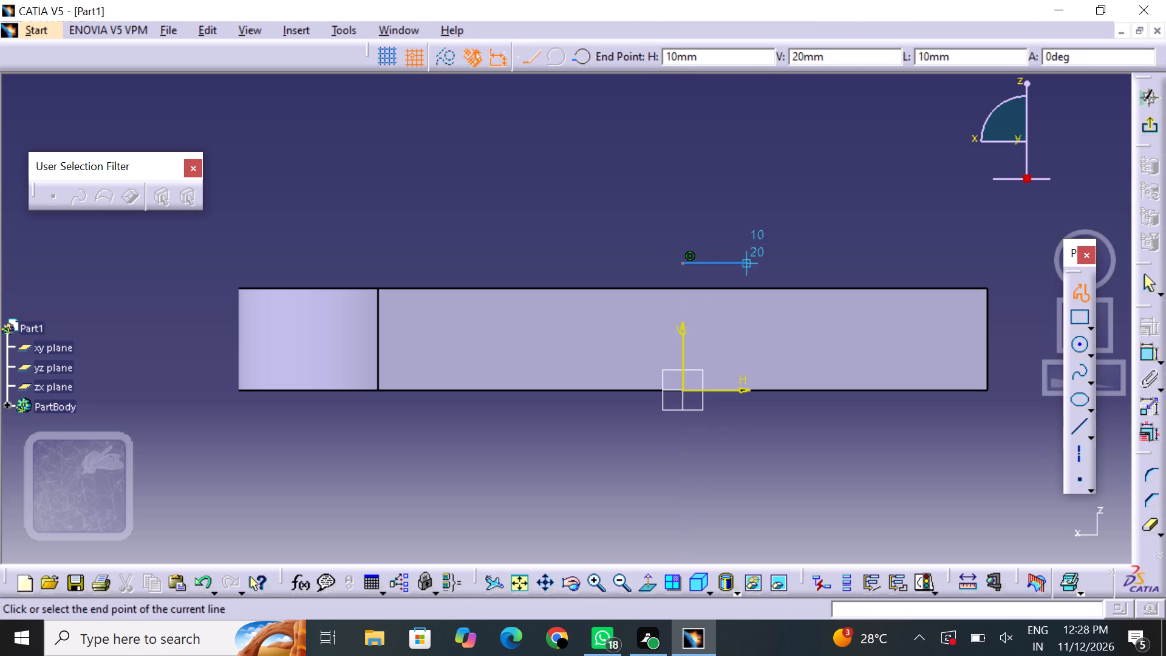
click(973, 274)
key(Escape)
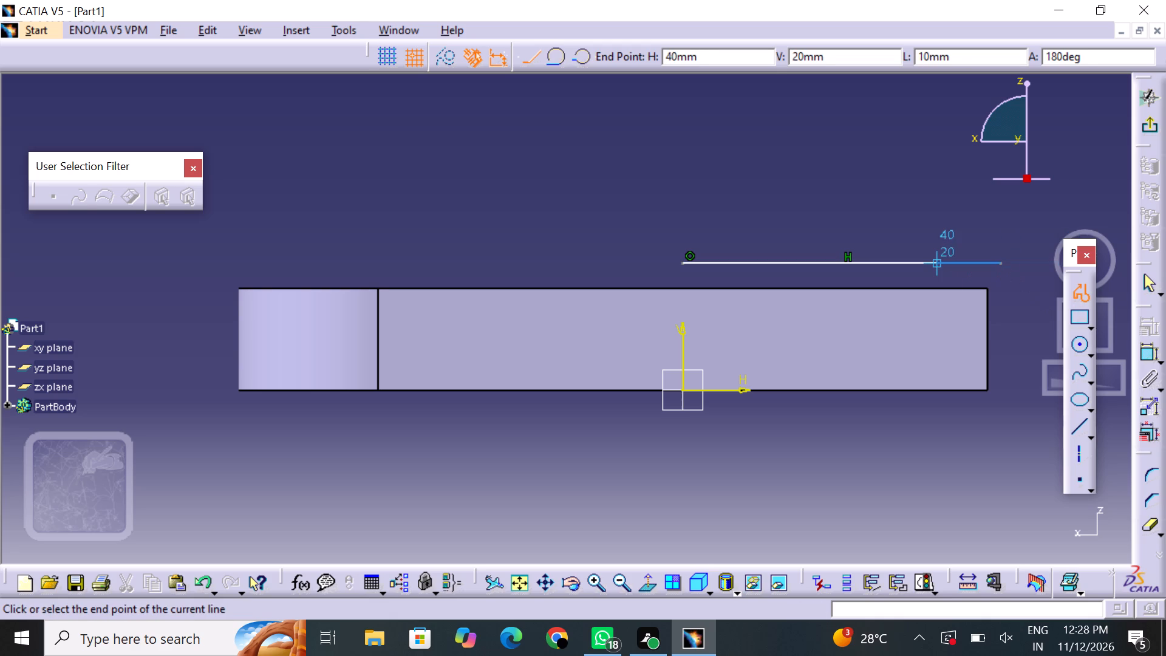
key(Escape)
key(Escape)
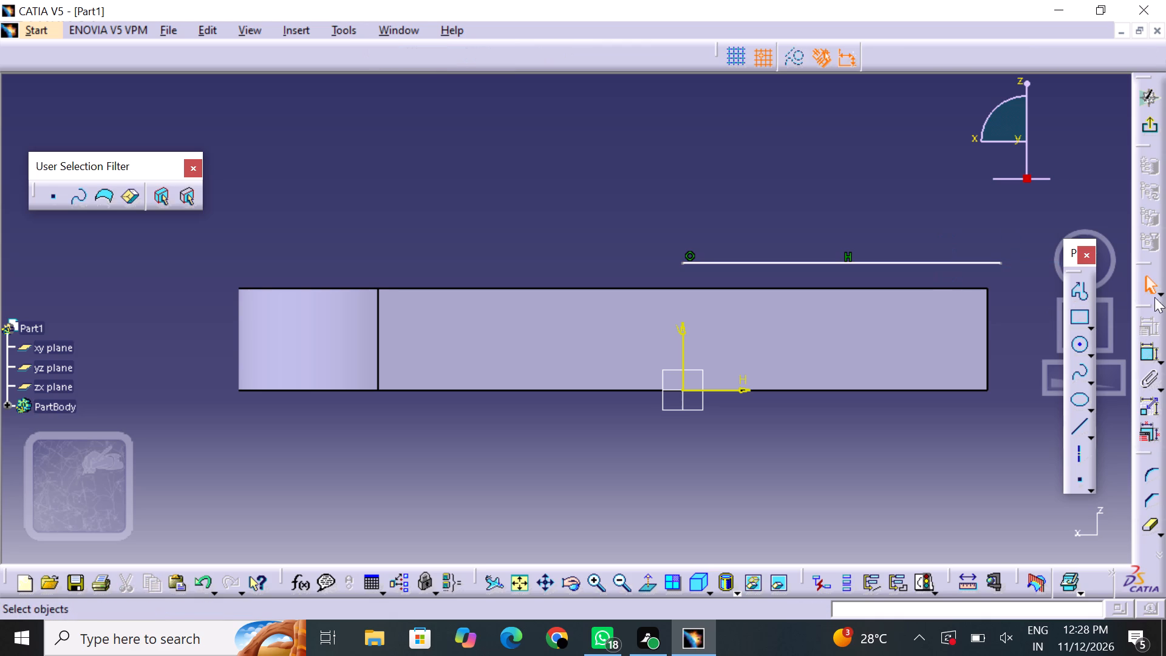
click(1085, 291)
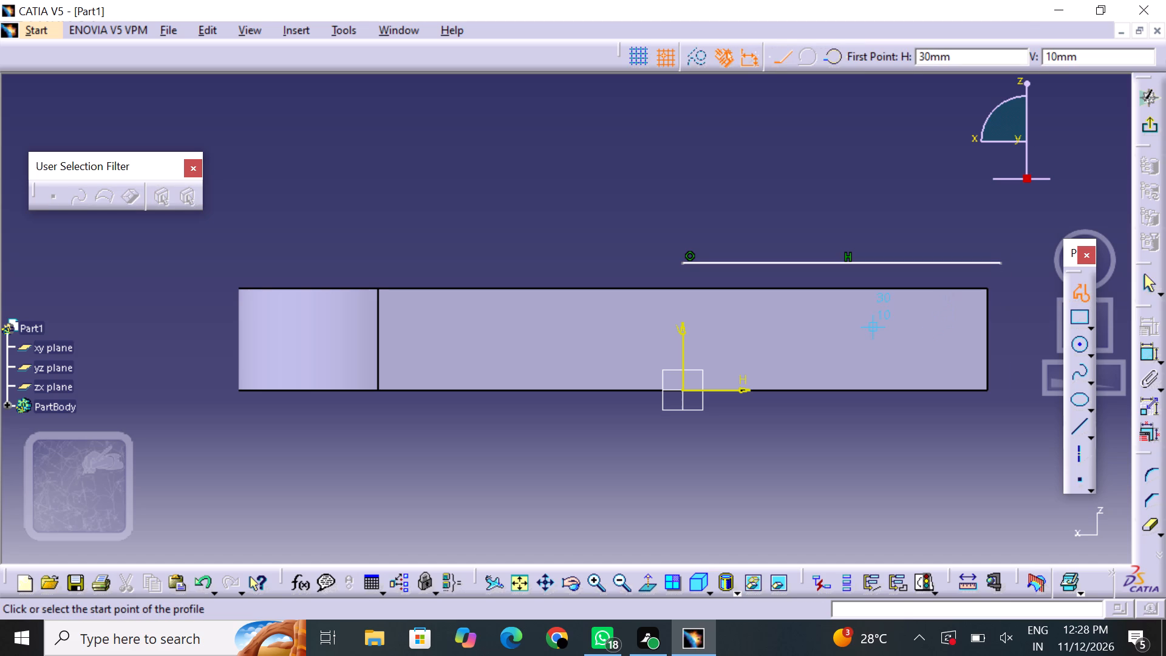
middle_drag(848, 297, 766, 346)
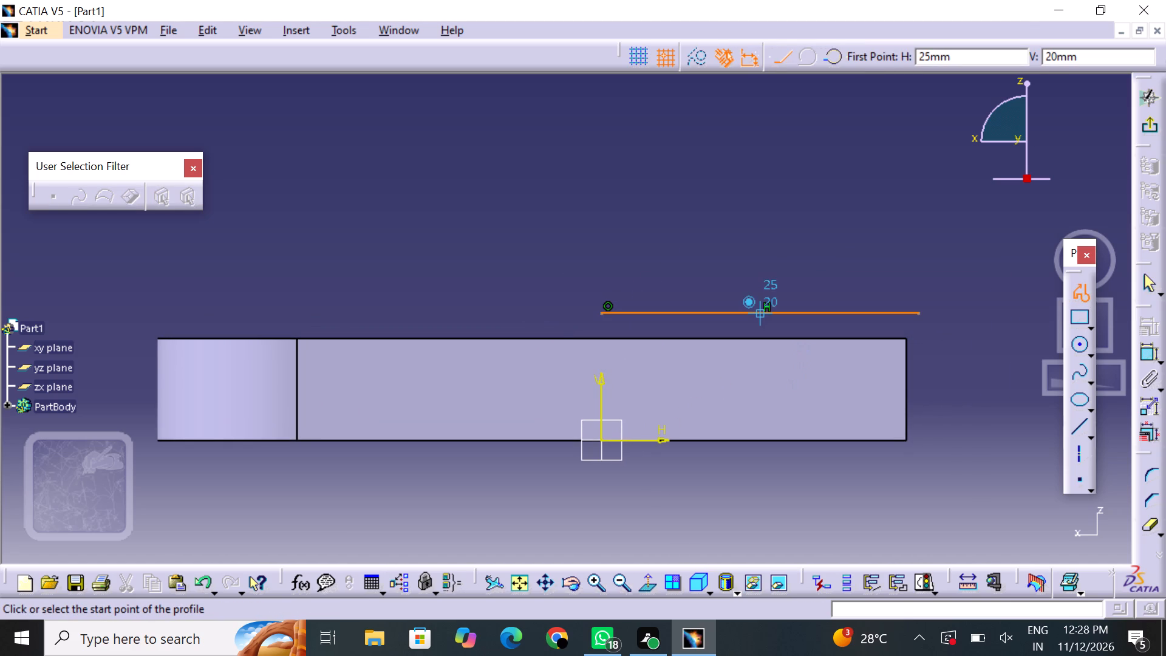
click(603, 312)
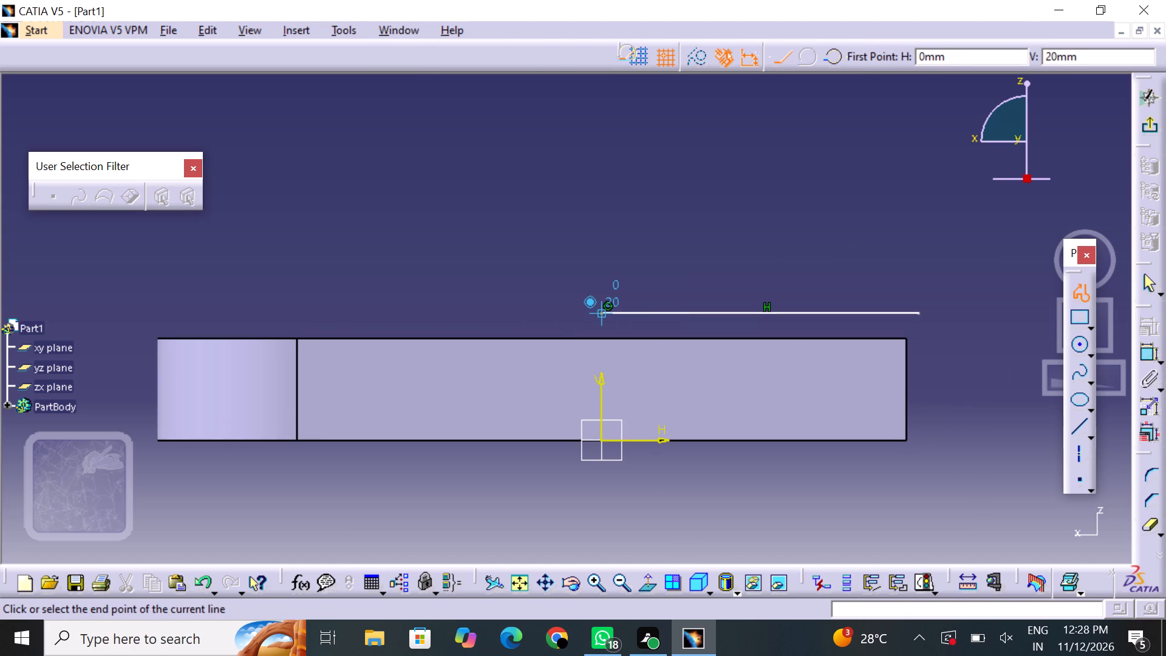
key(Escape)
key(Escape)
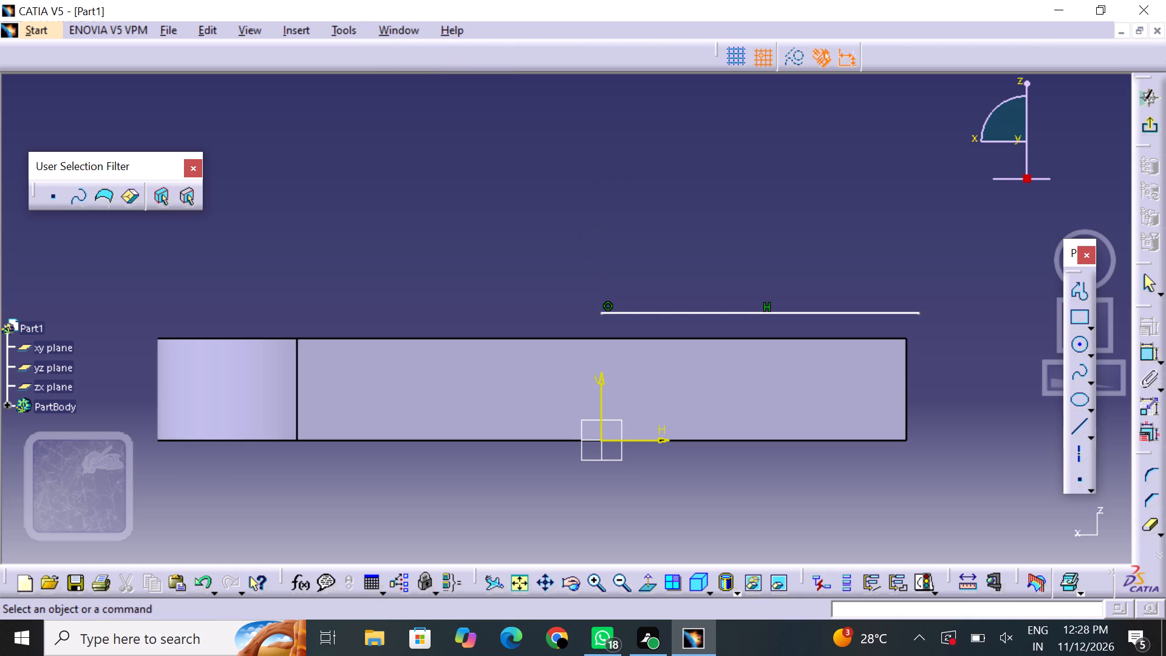
Delete the horizontal line drawn above the pad's top edge.
click(670, 313)
right_click(670, 313)
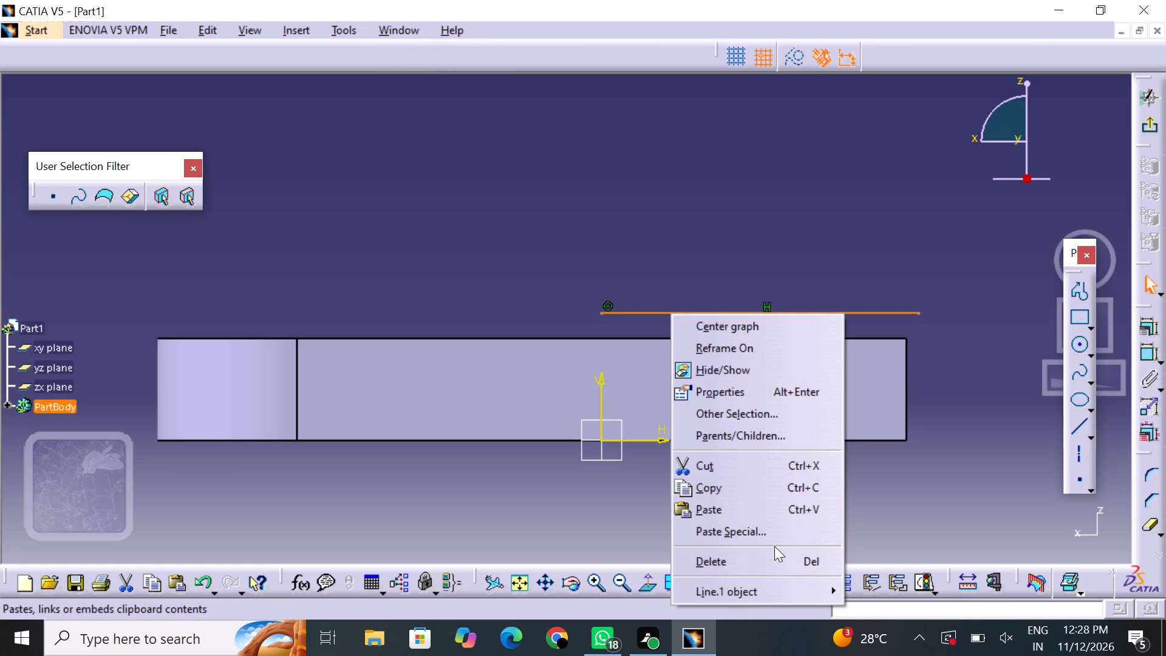
click(774, 556)
Draw a closed rectangular profile about 40 mm wide and 30 mm high, starting on the V axis 20 mm above the sketch origin.
click(1067, 293)
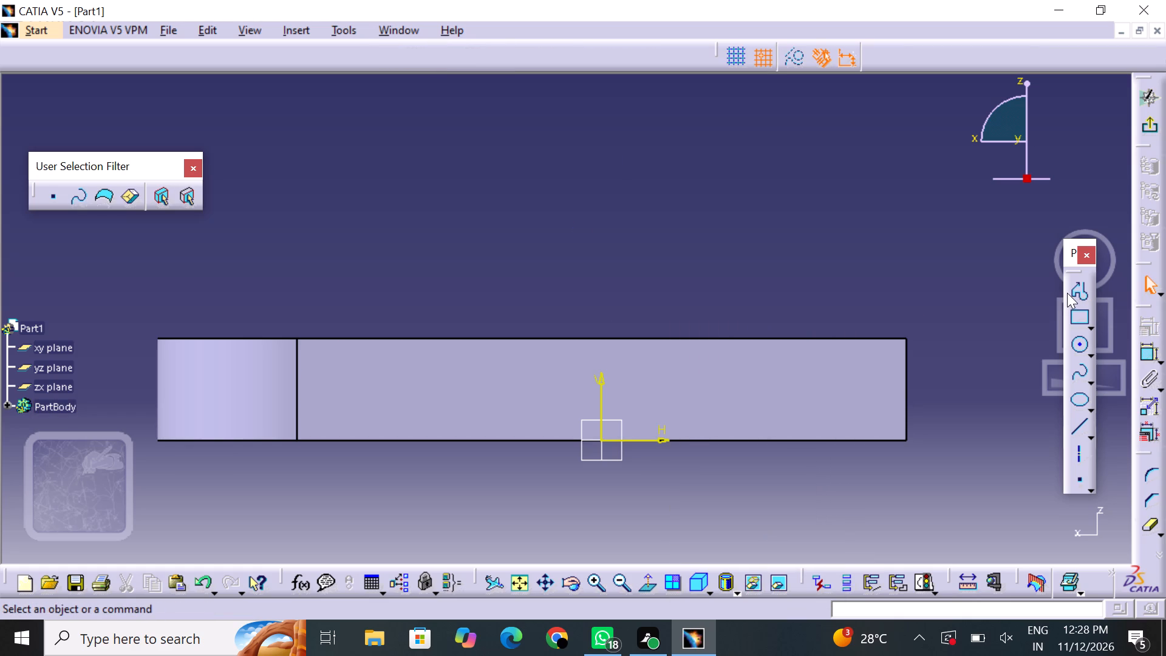
click(1074, 289)
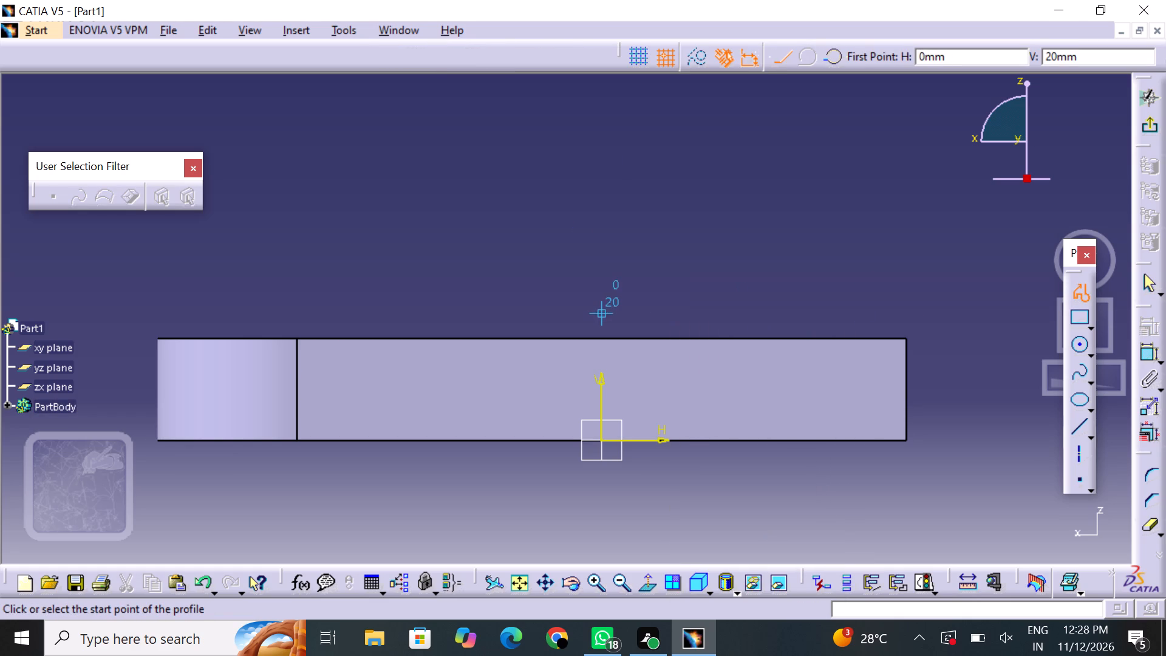
click(612, 319)
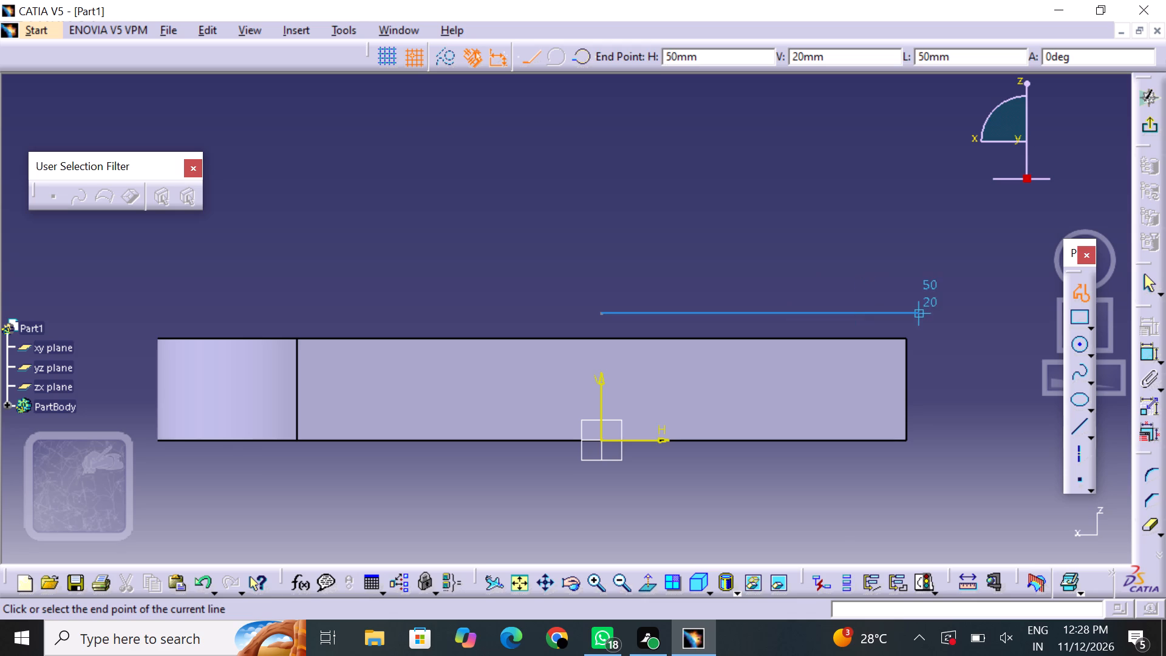
click(882, 309)
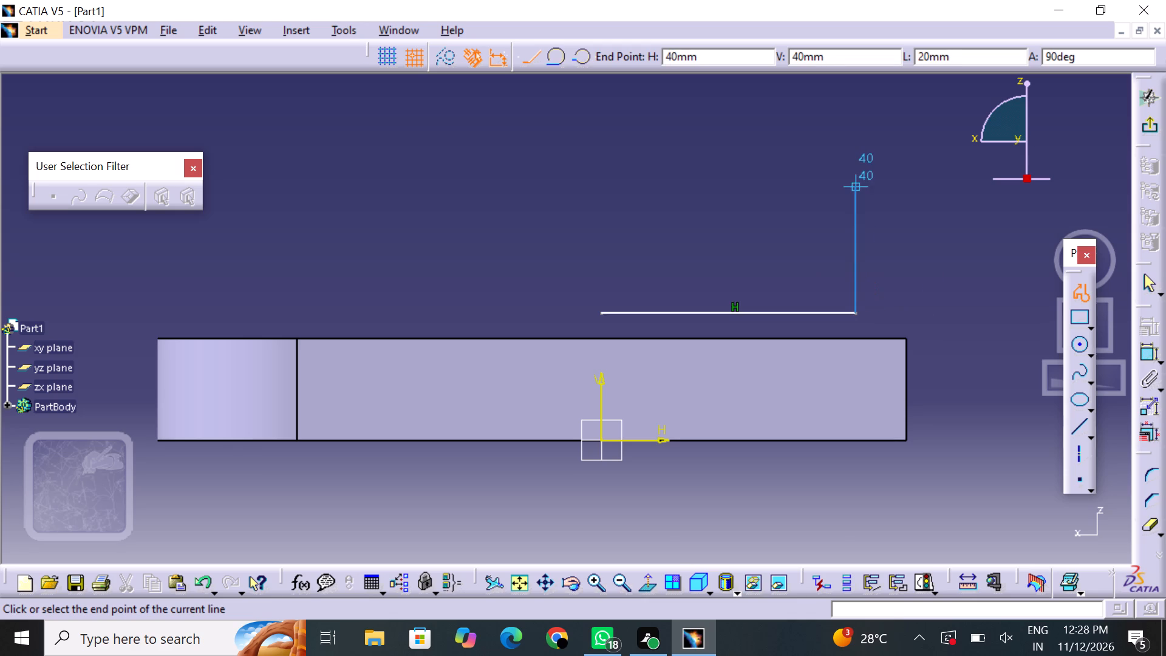
click(851, 142)
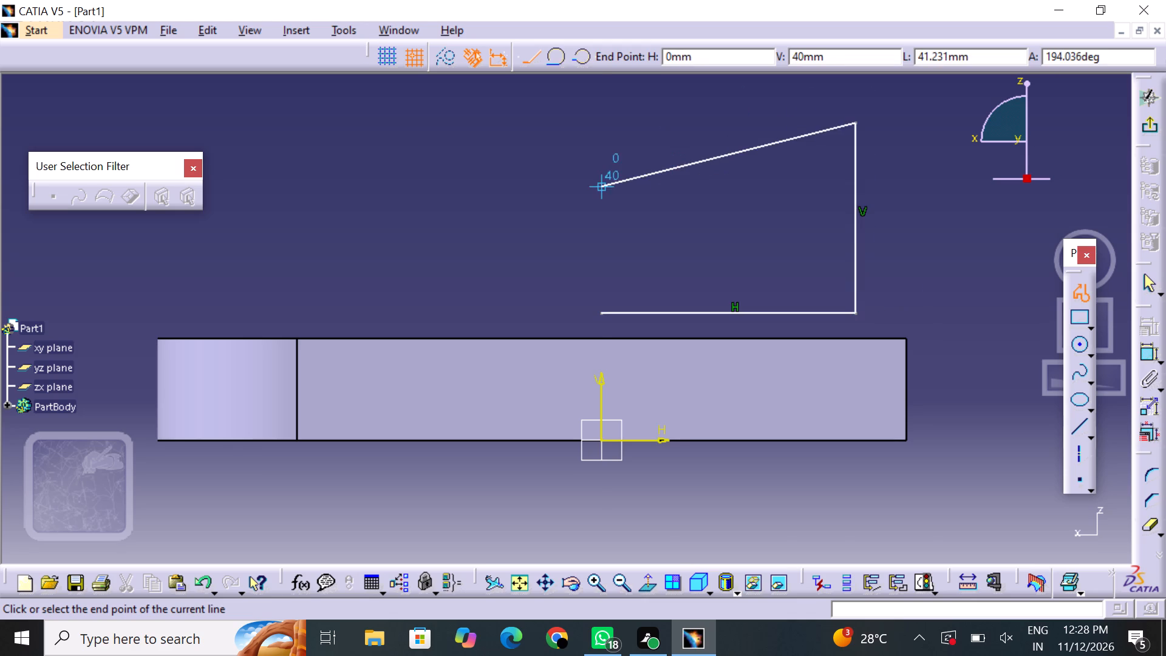
click(605, 134)
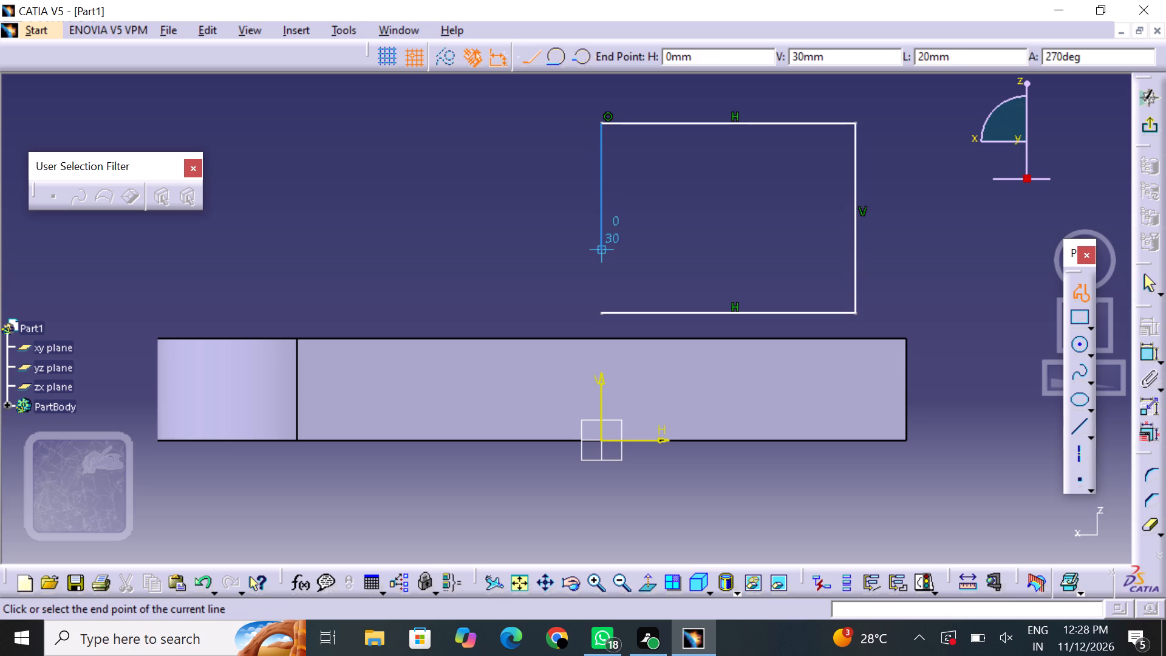
click(612, 303)
key(Escape)
key(Escape)
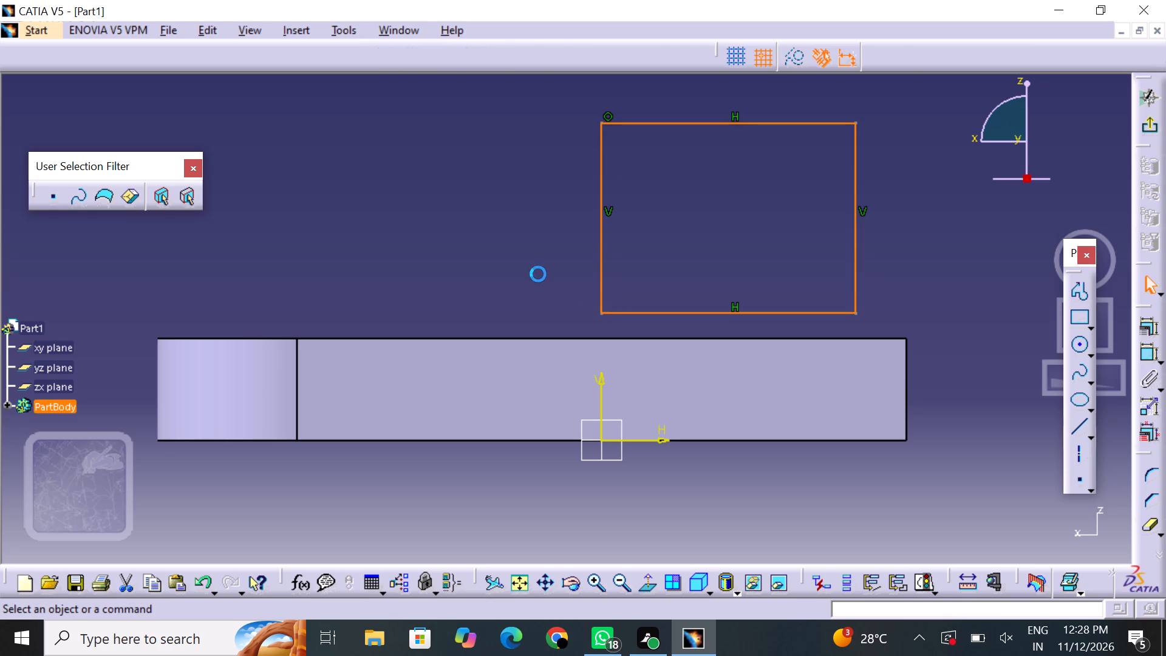
key(Escape)
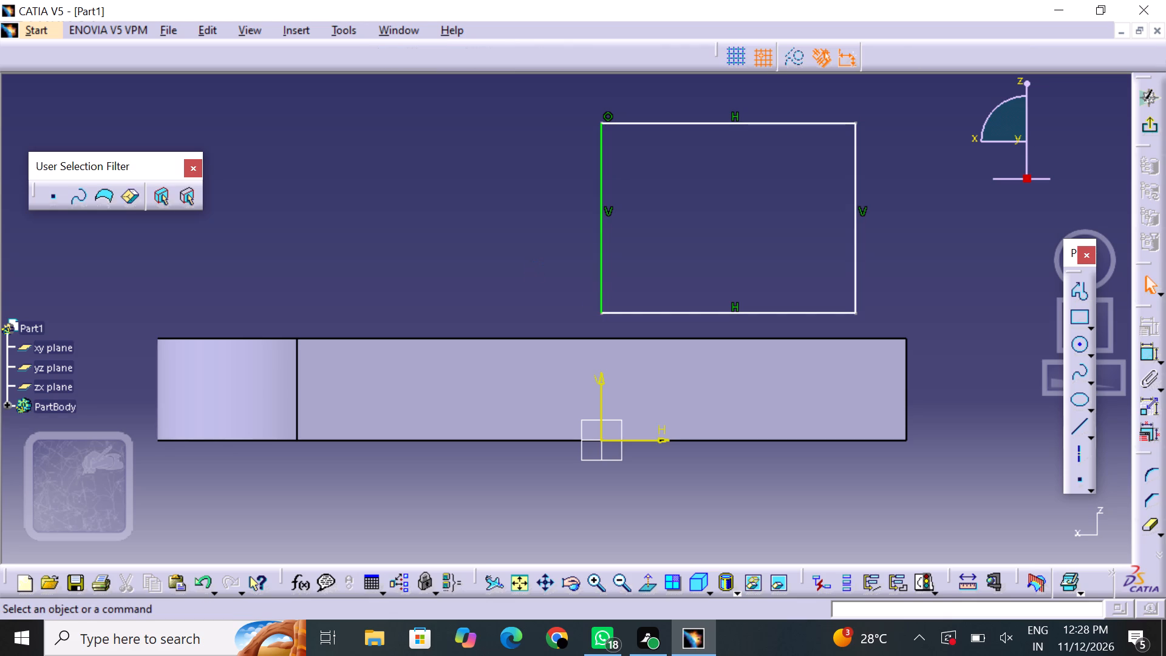
Make the rectangle's bottom line coincident with the pad's top edge.
click(1142, 351)
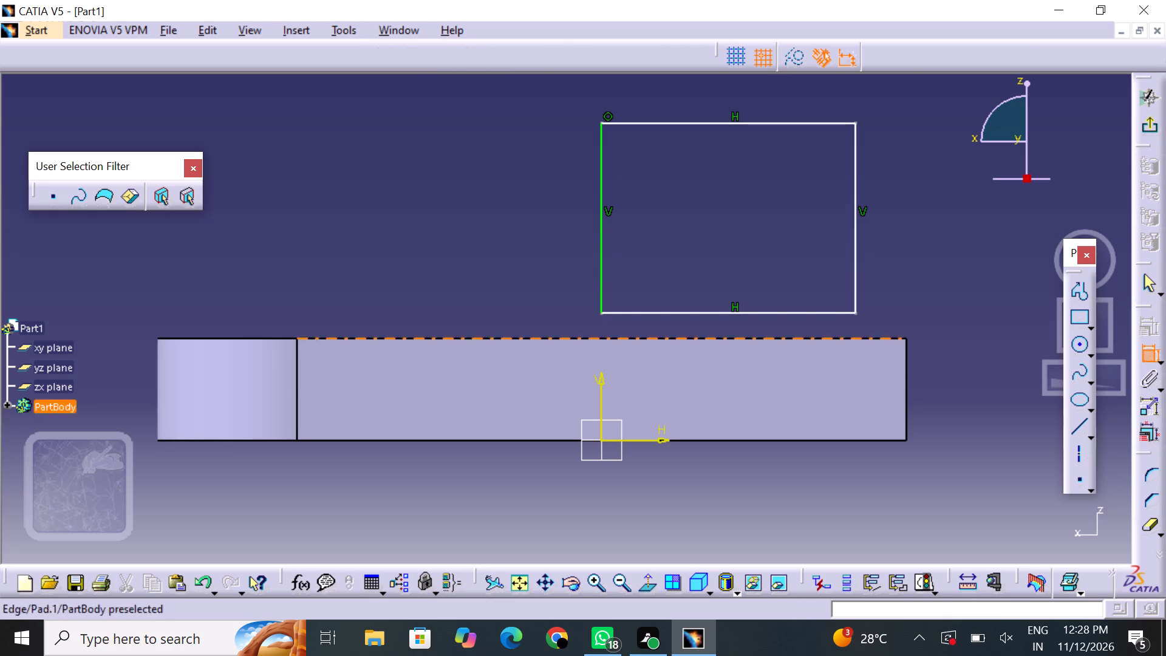
click(783, 314)
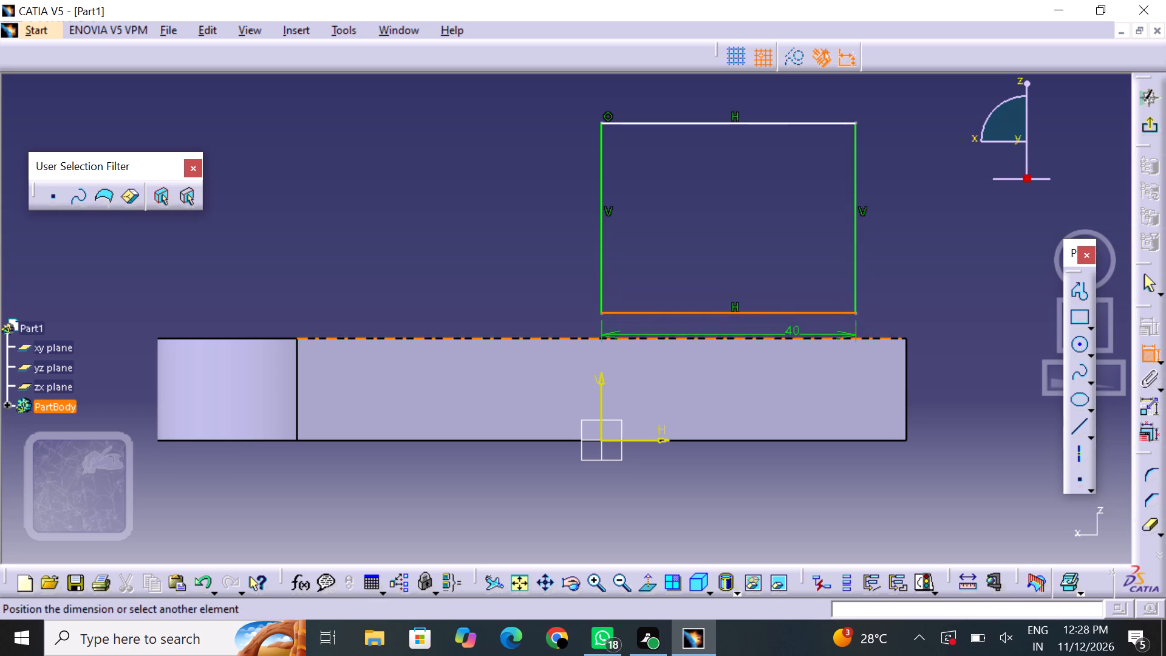
click(802, 335)
right_click(802, 335)
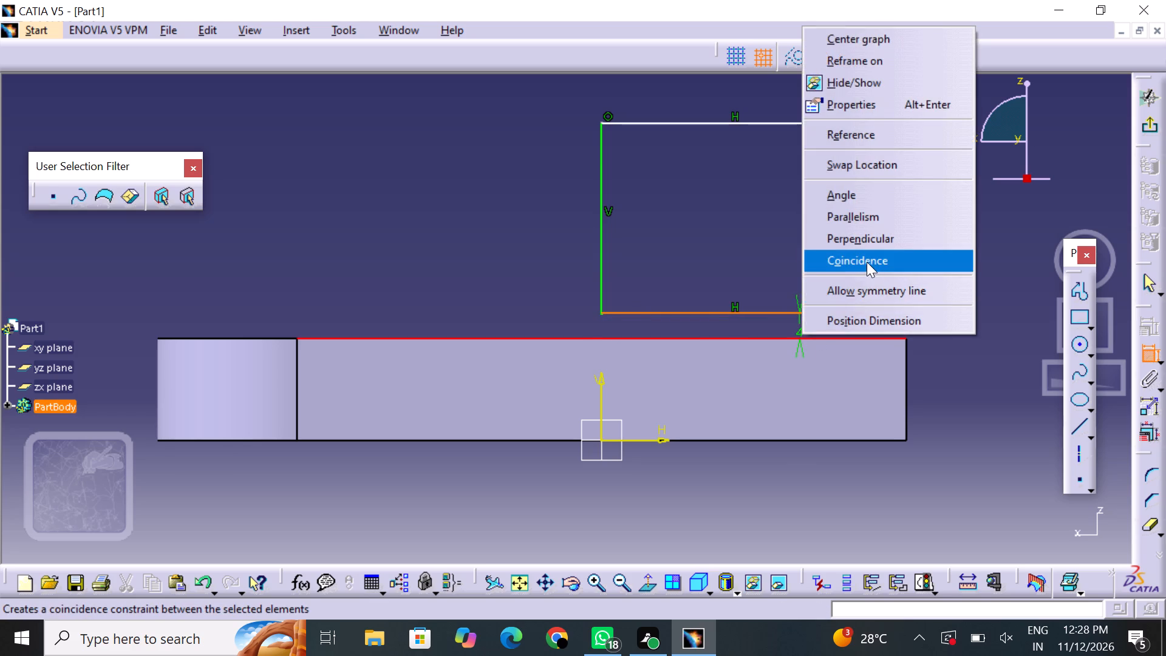
click(867, 262)
Make the rectangle's right vertical line coincident with the pad's right end edge.
click(1143, 352)
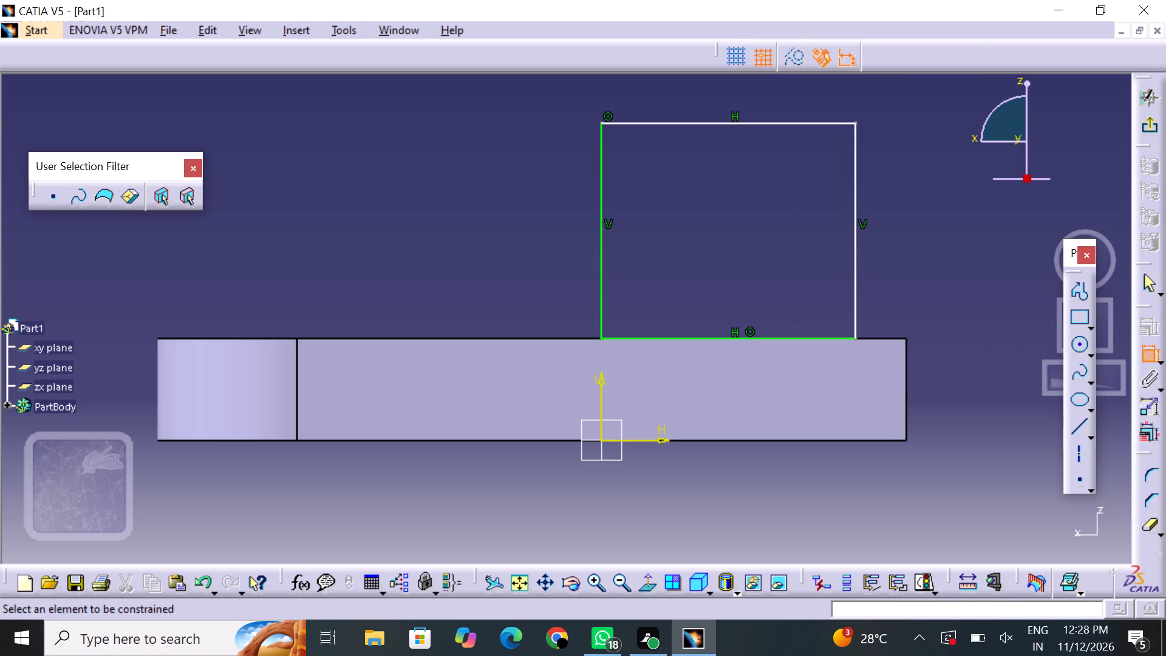
click(857, 327)
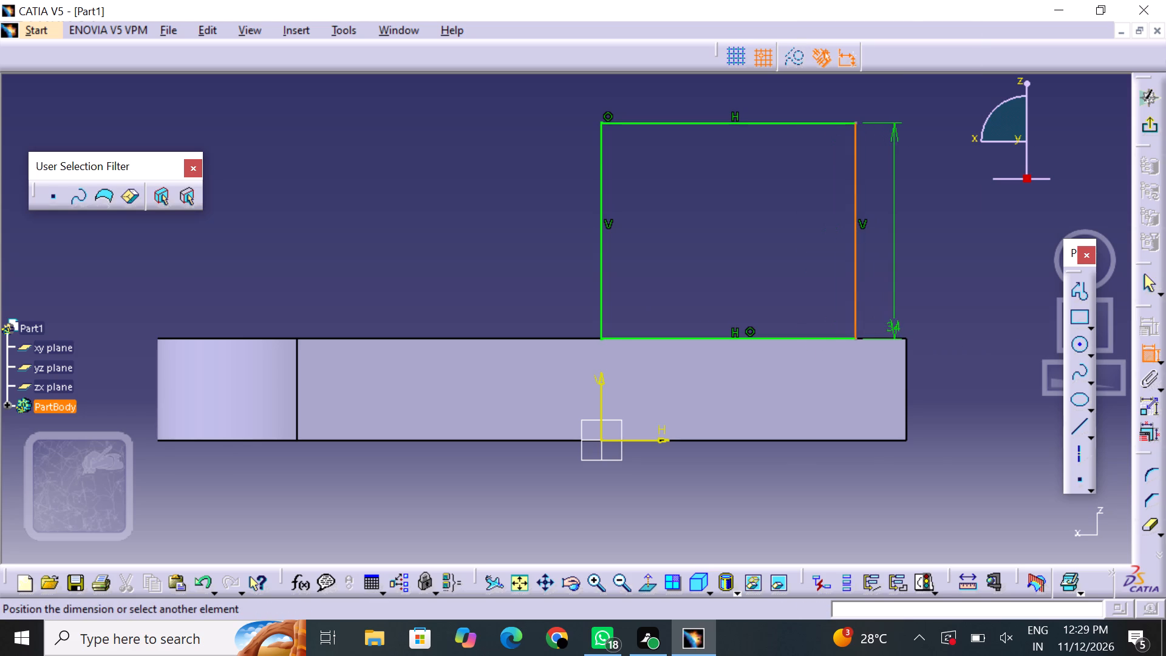
click(906, 348)
right_click(906, 342)
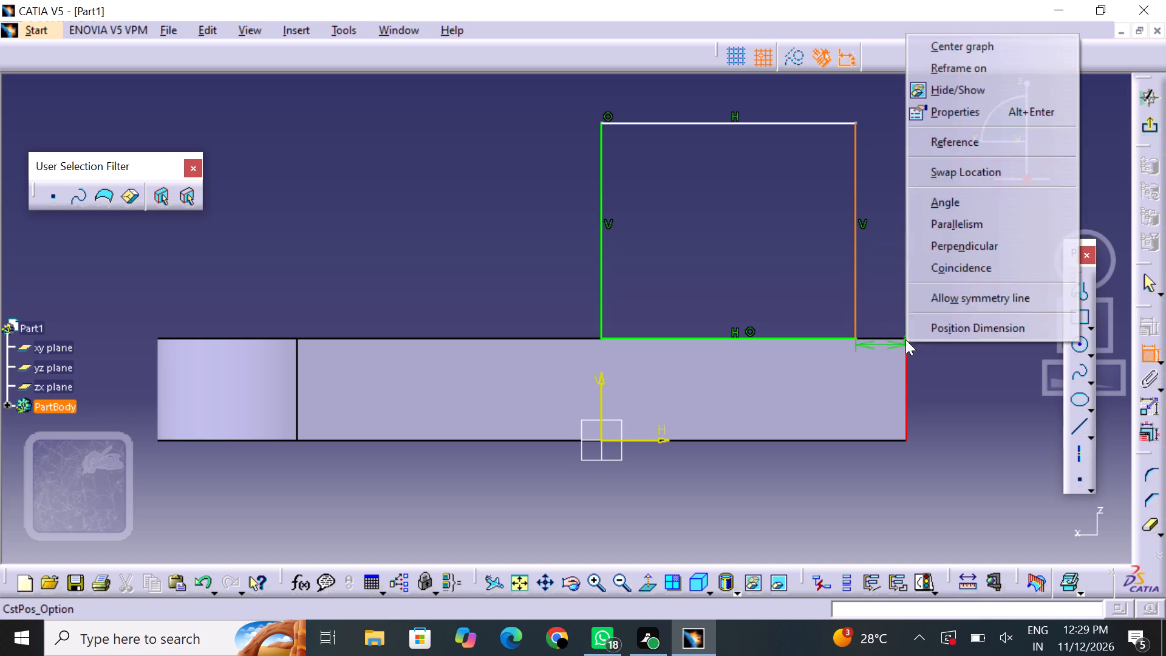
click(949, 276)
click(932, 303)
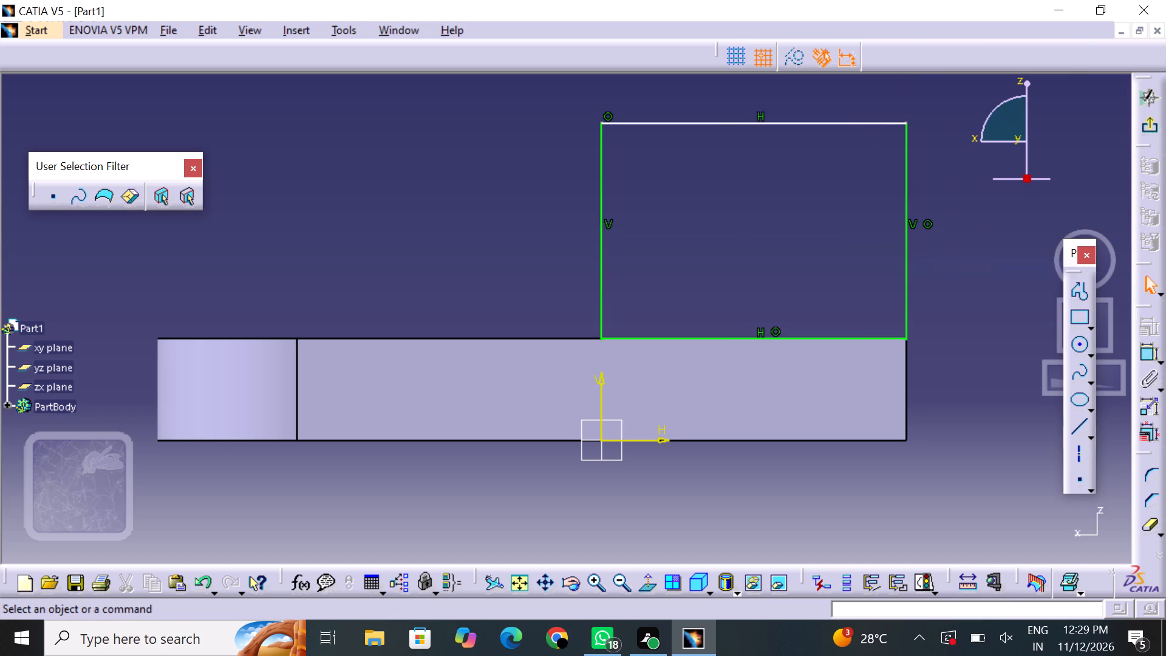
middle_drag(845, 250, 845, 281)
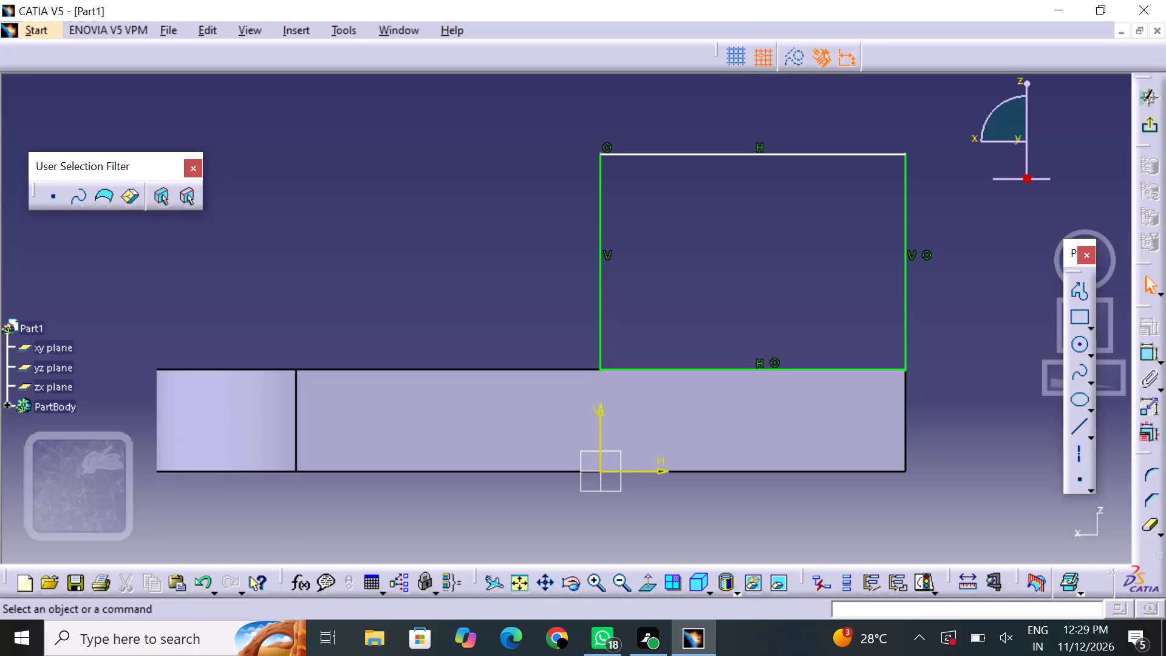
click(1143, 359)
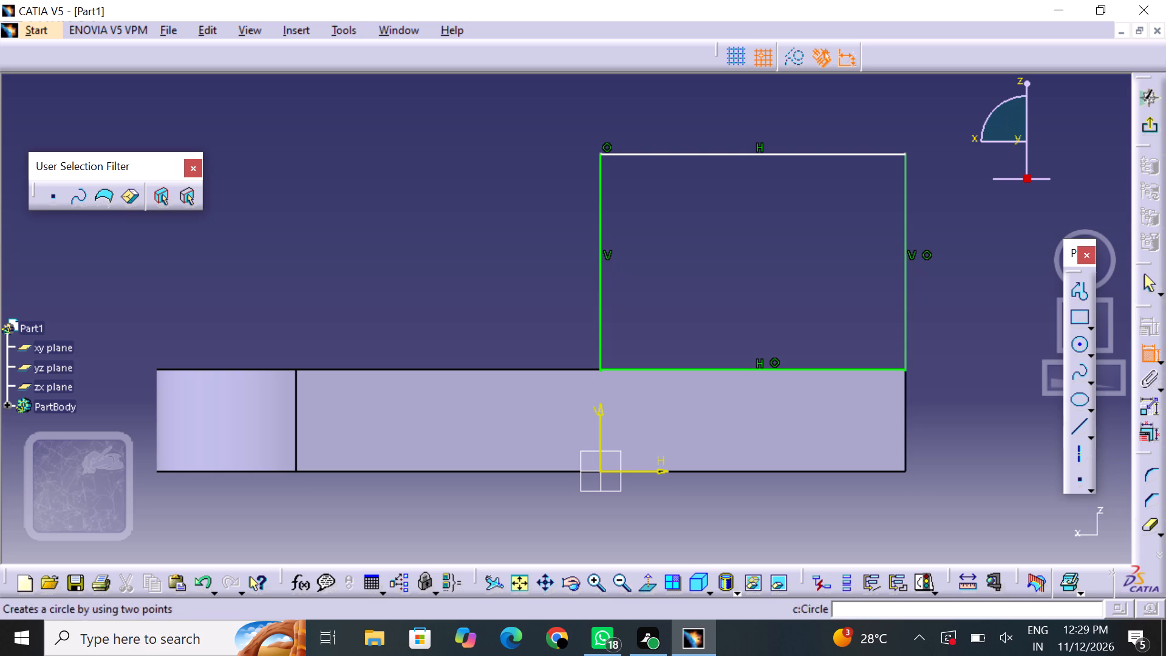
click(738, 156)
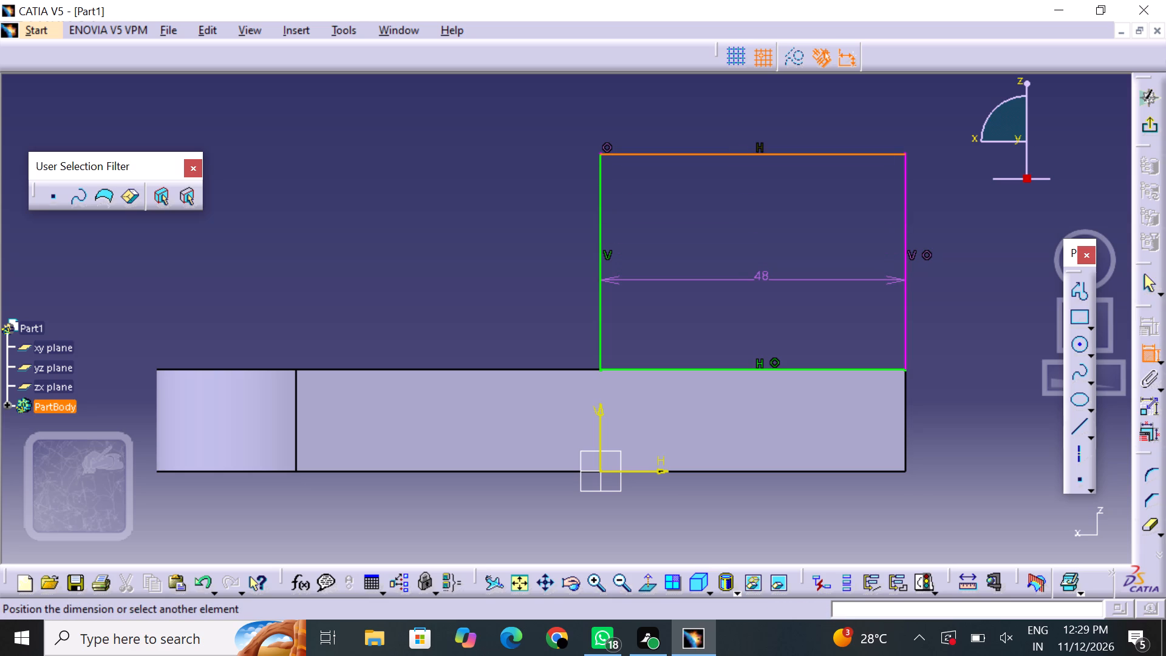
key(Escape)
Dimension the rectangle's left vertical side and set its height to 40 mm.
click(1148, 359)
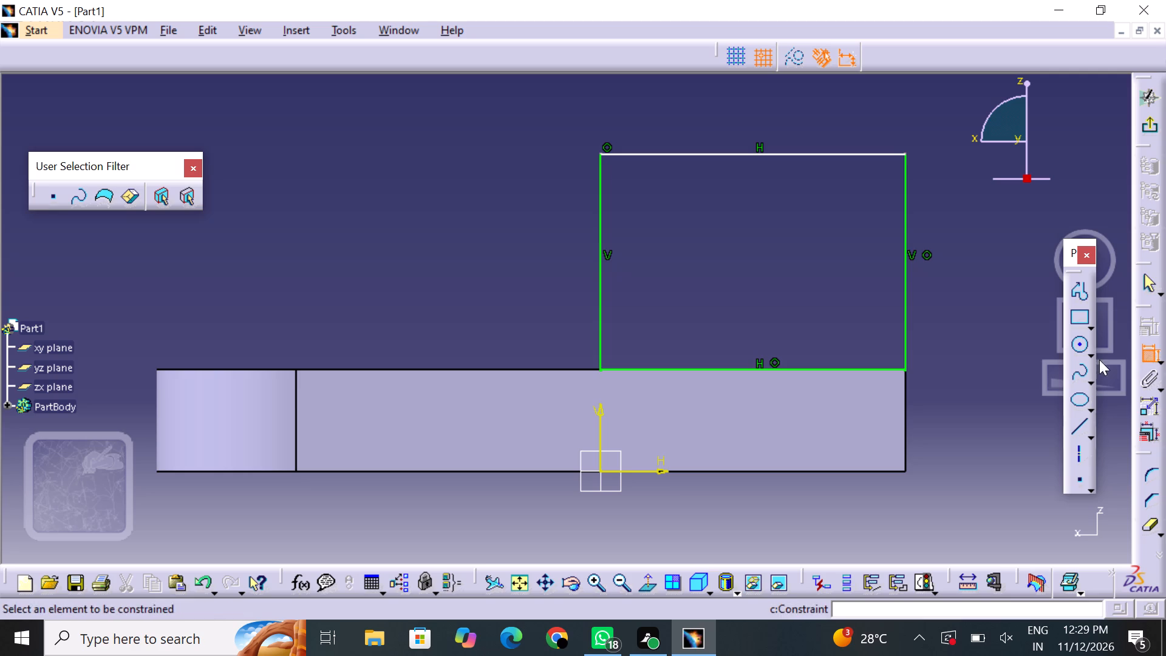
click(601, 309)
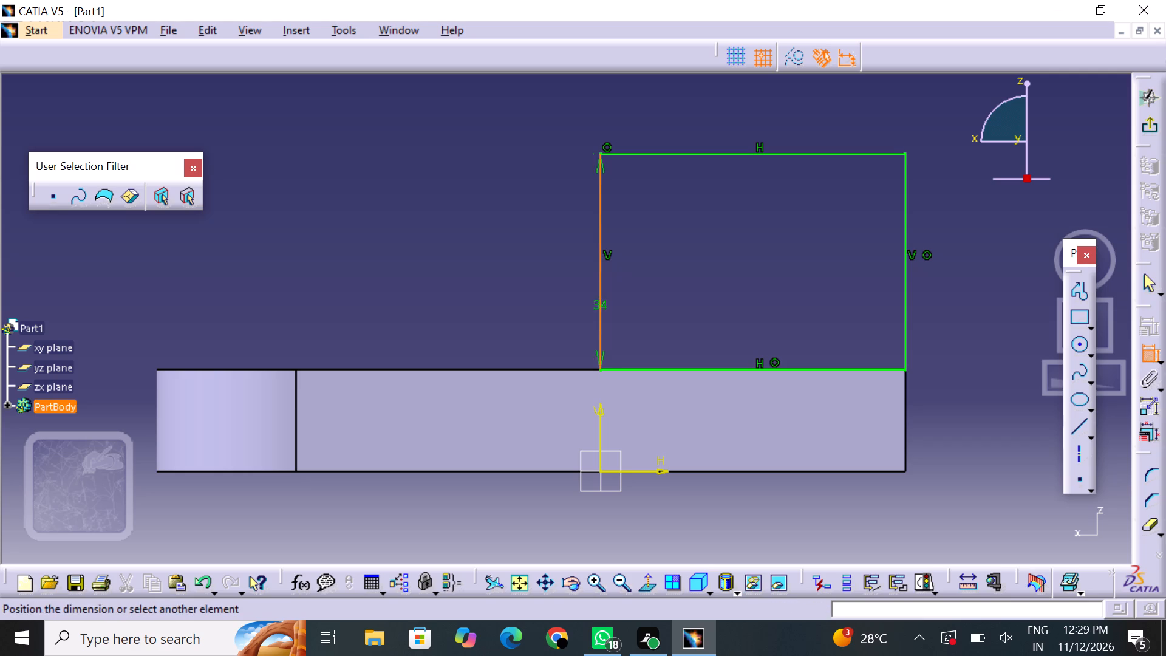
click(570, 309)
double_click(570, 307)
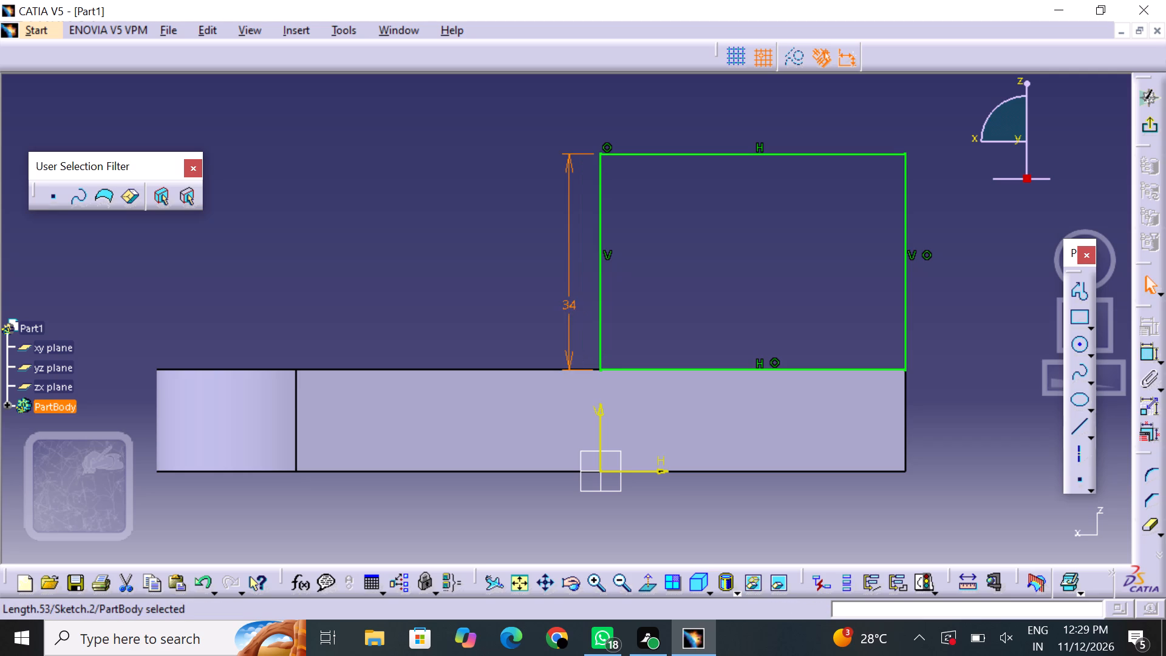
double_click(570, 307)
key(BackSpace)
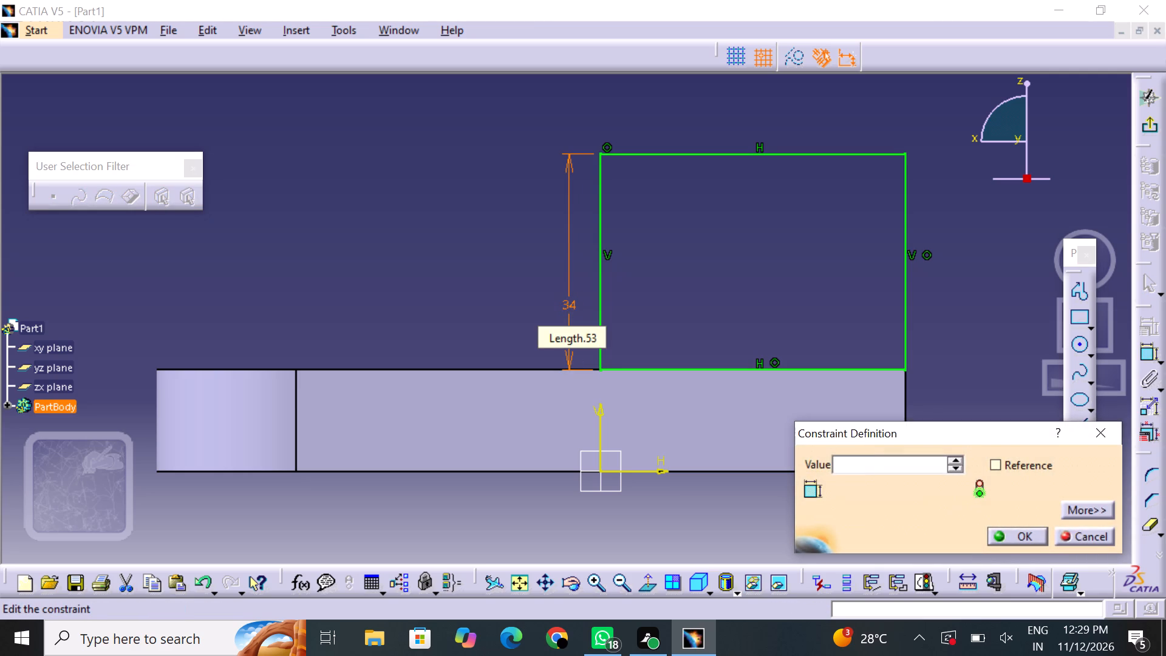
text(40)
key(Return)
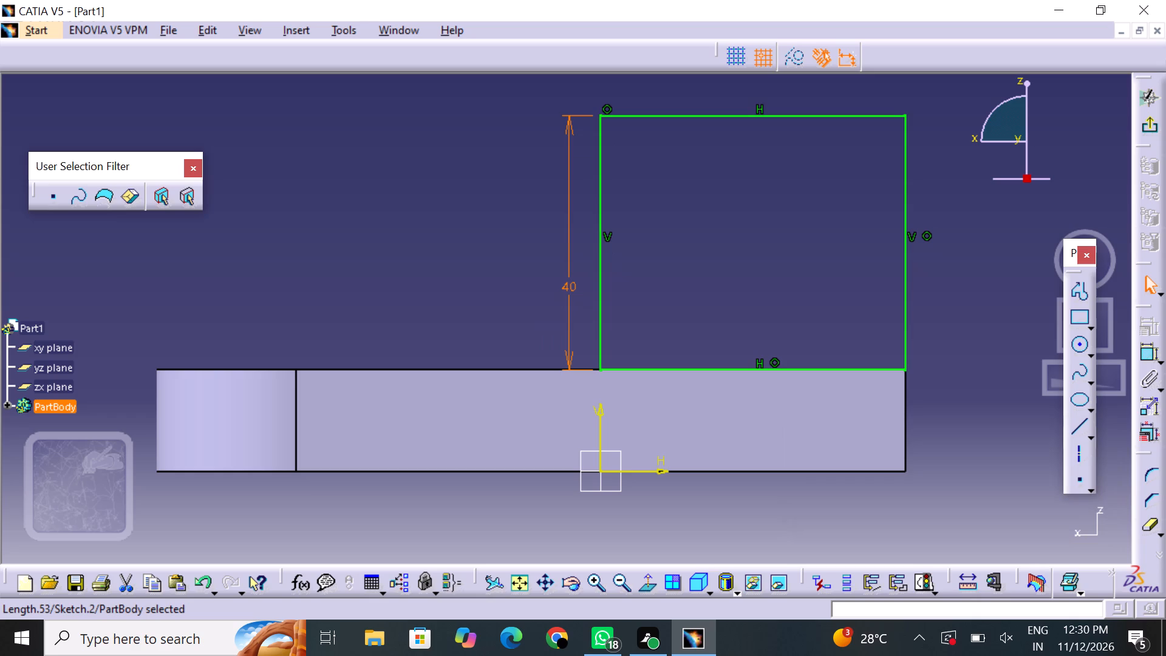
click(644, 243)
Draw a circle of about 17 mm radius centred on the midpoint of the rectangle's top line.
middle_drag(683, 239, 649, 304)
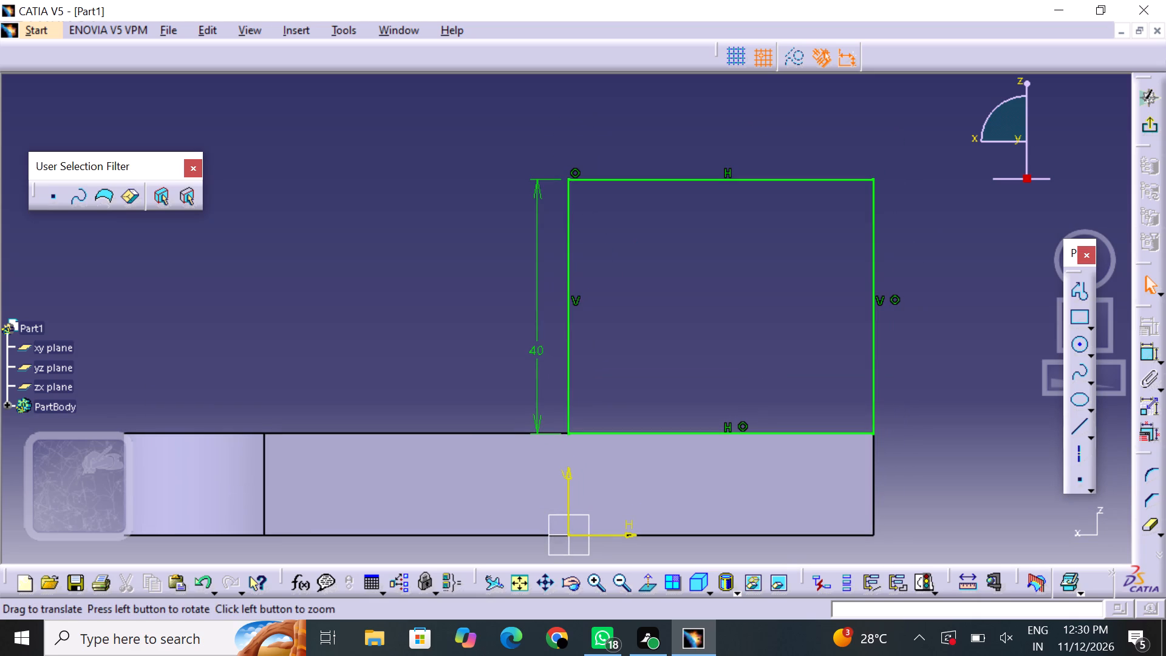
click(1076, 349)
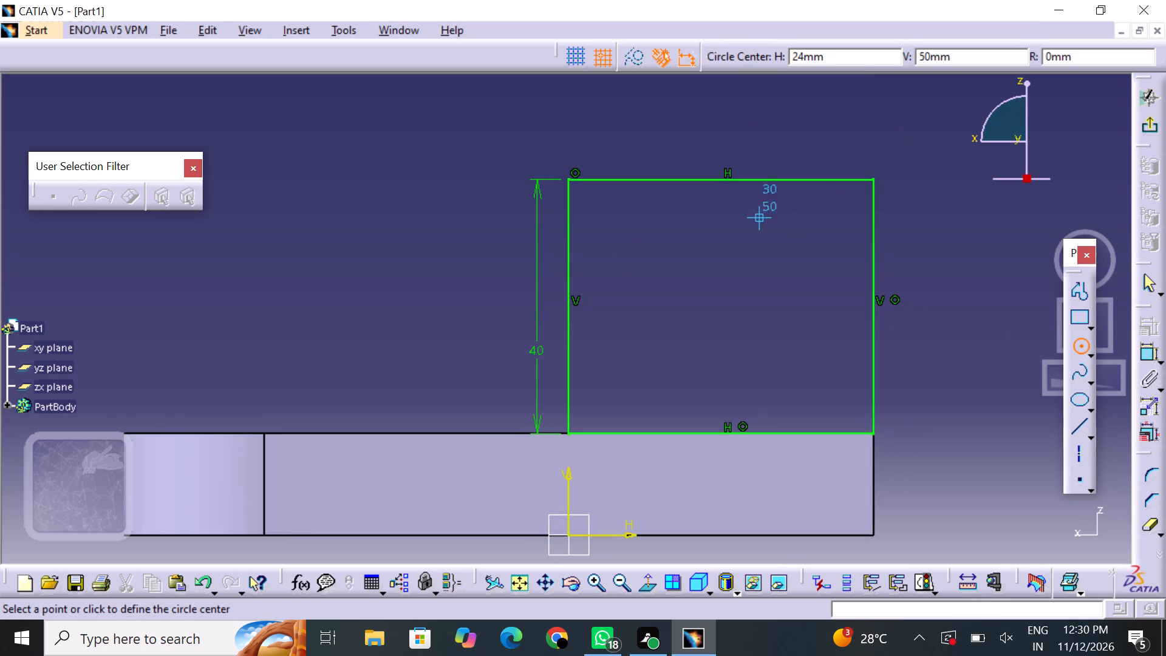
click(749, 180)
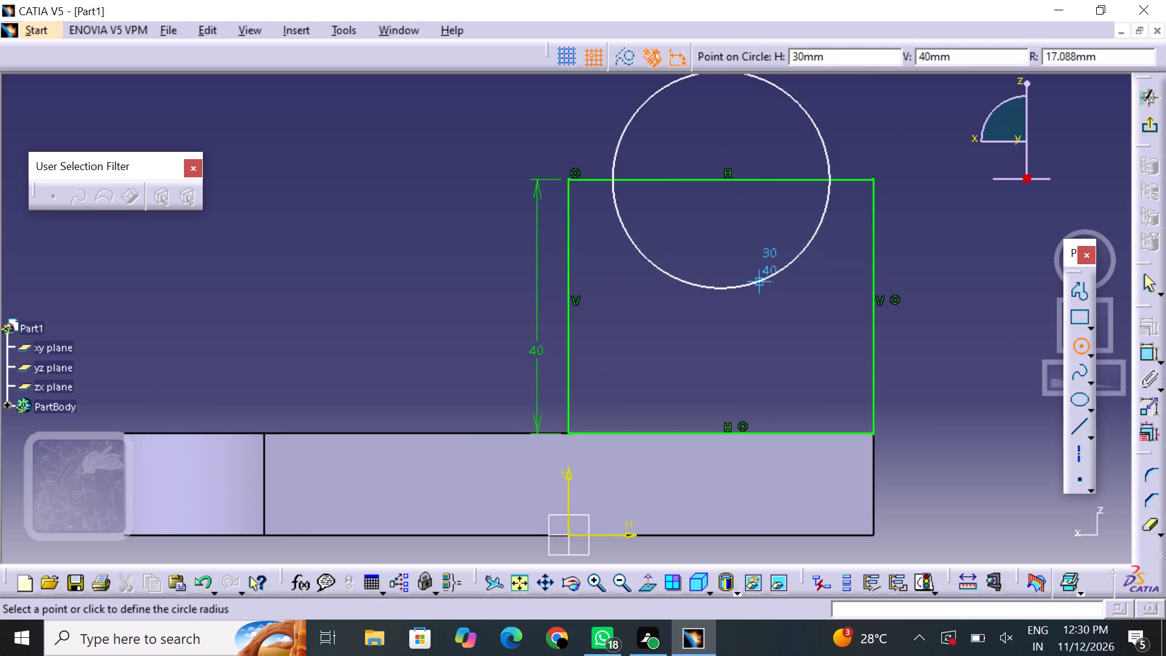
click(732, 300)
middle_drag(796, 291, 797, 291)
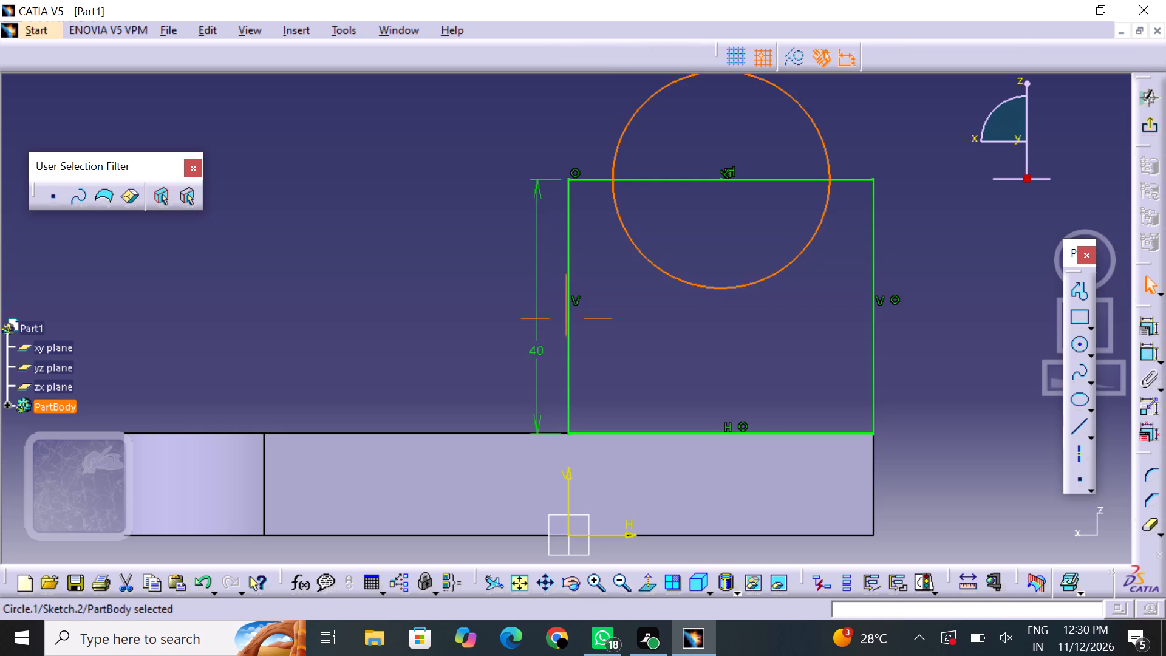
middle_drag(797, 291, 723, 360)
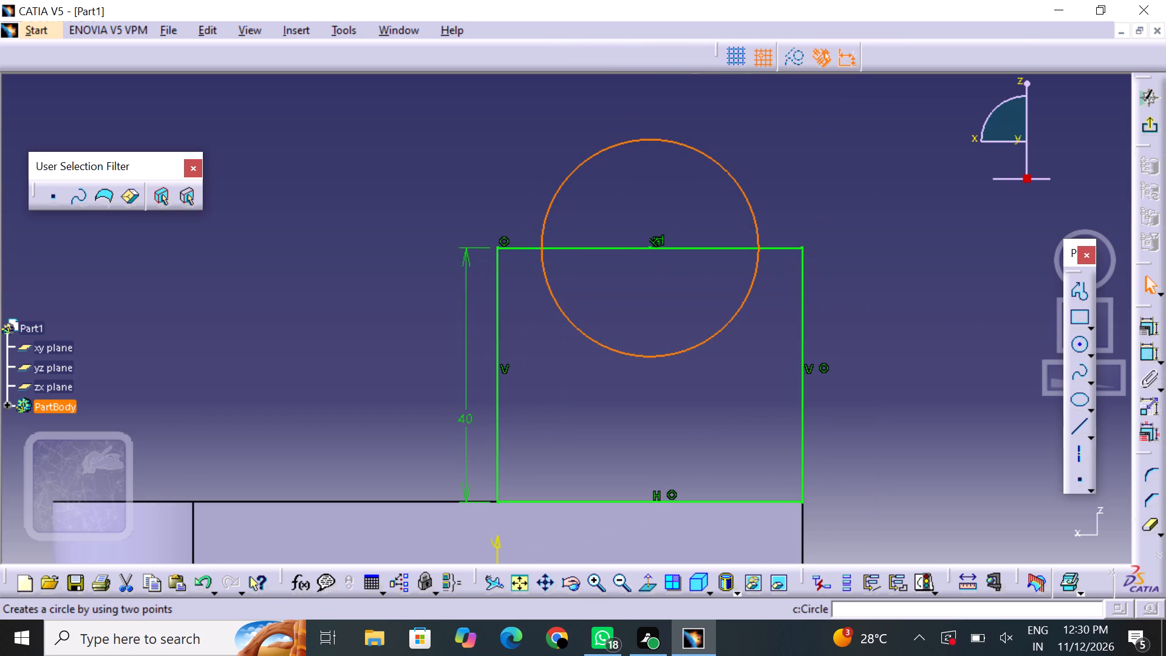
click(969, 330)
Draw a smaller concentric circle of about 7 mm radius at the first circle's centre.
click(1081, 352)
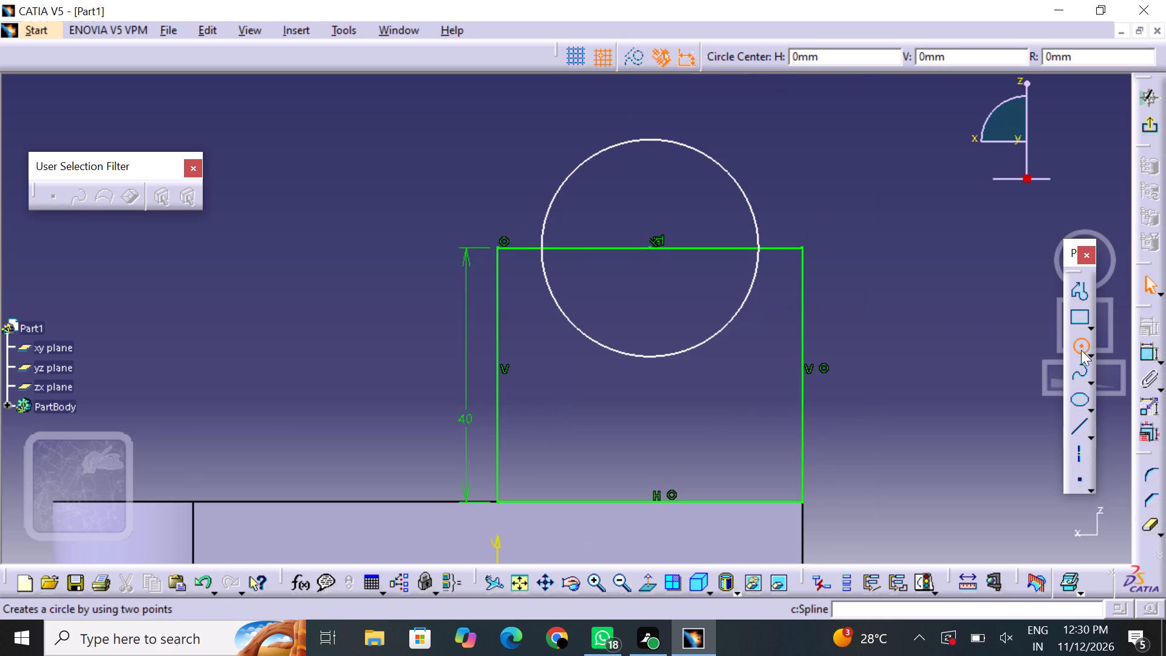
click(648, 250)
click(656, 285)
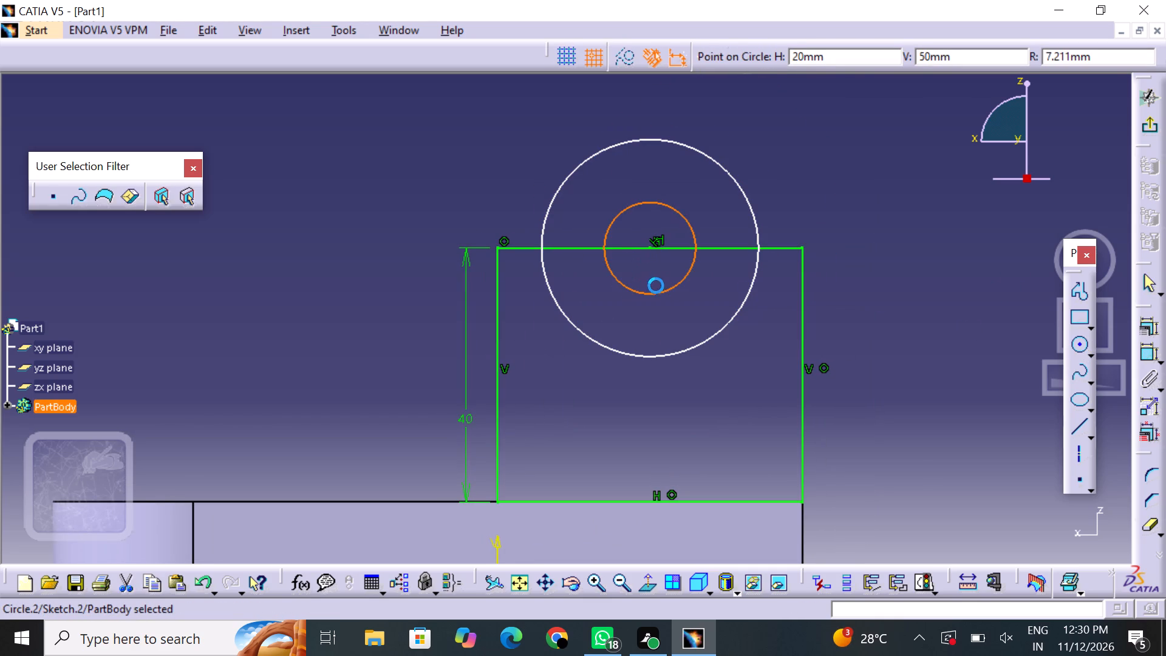
Dimension the outer circle and set its radius to 24 mm.
click(945, 332)
click(1145, 357)
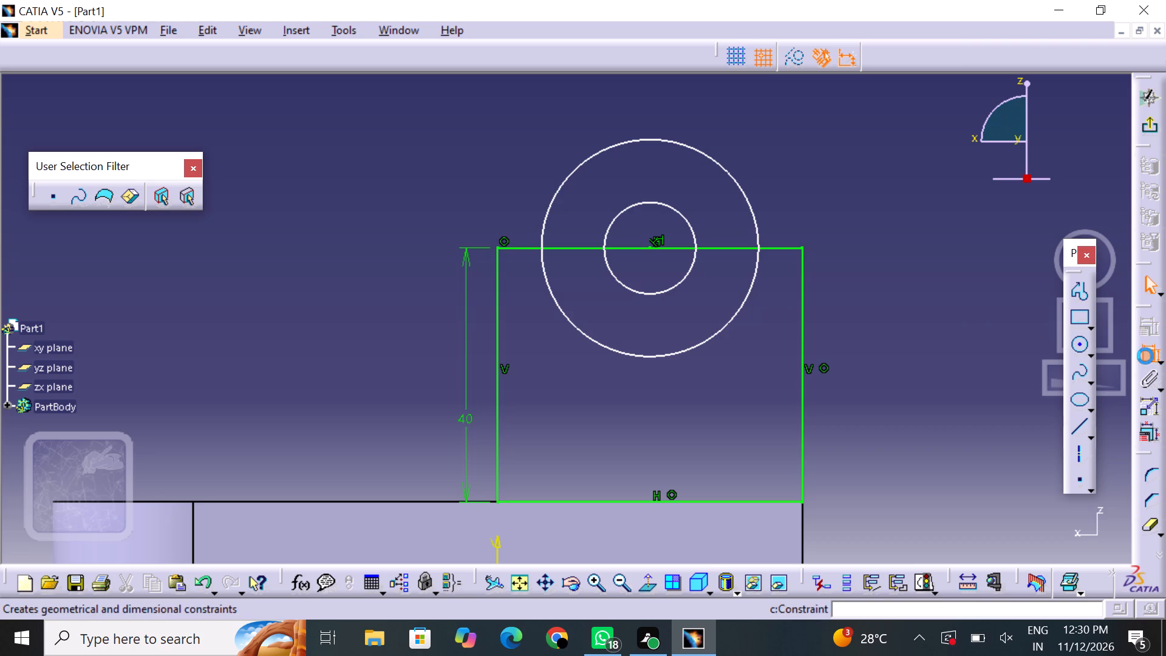
click(757, 220)
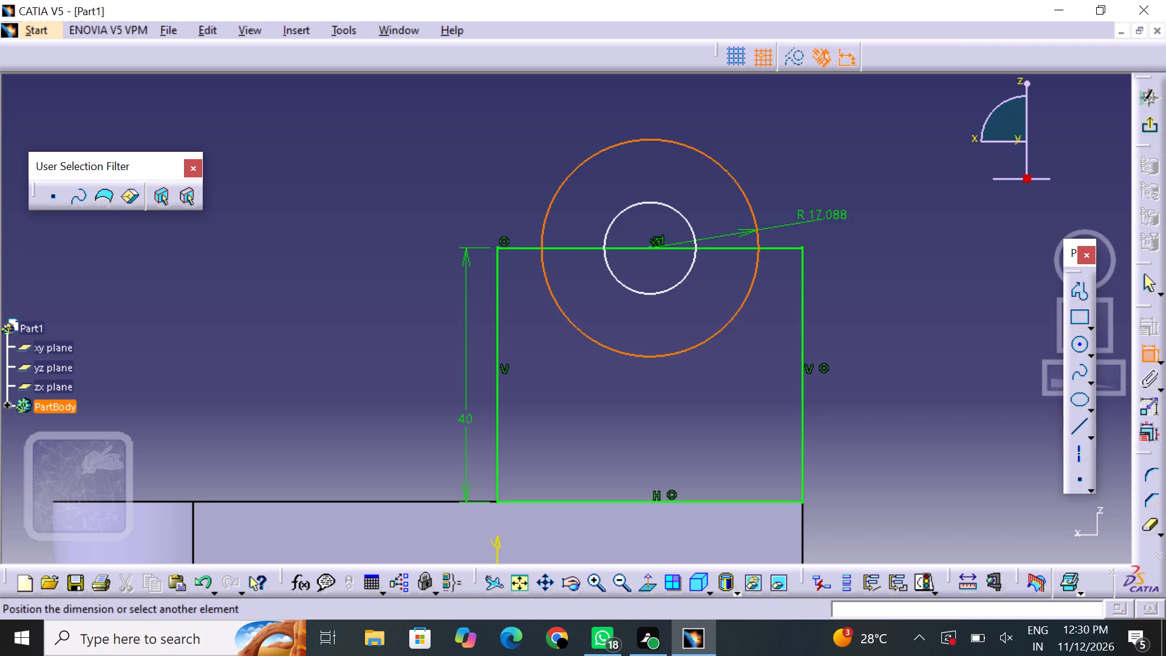
click(830, 219)
double_click(830, 218)
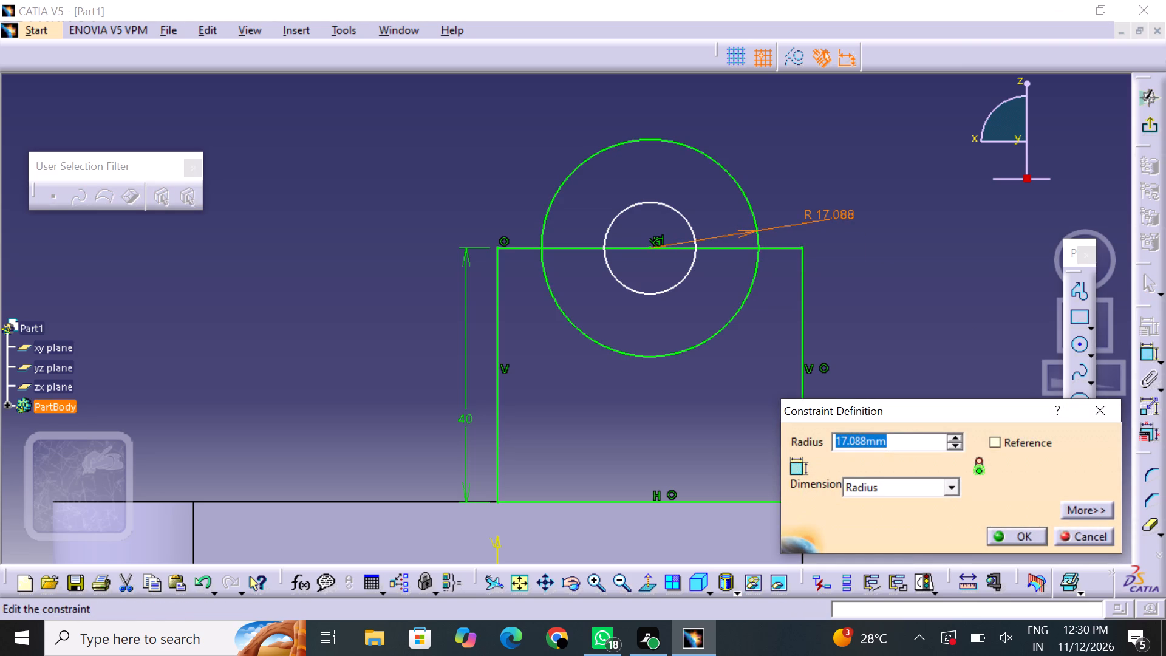
key(BackSpace)
text(24)
key(Return)
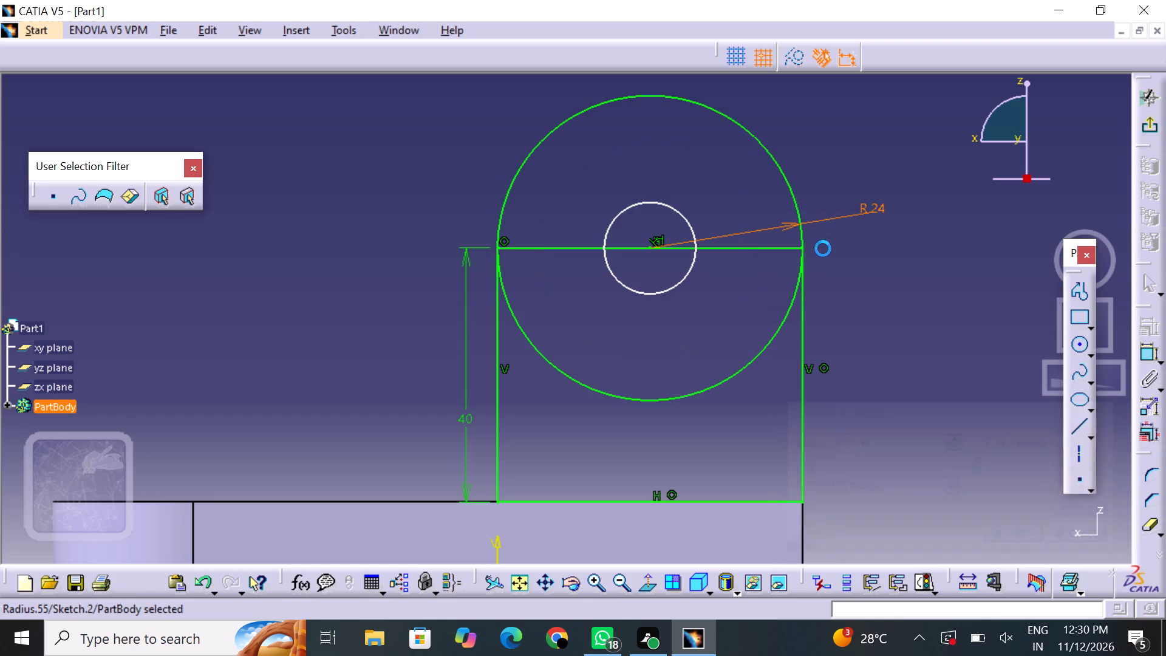
click(886, 278)
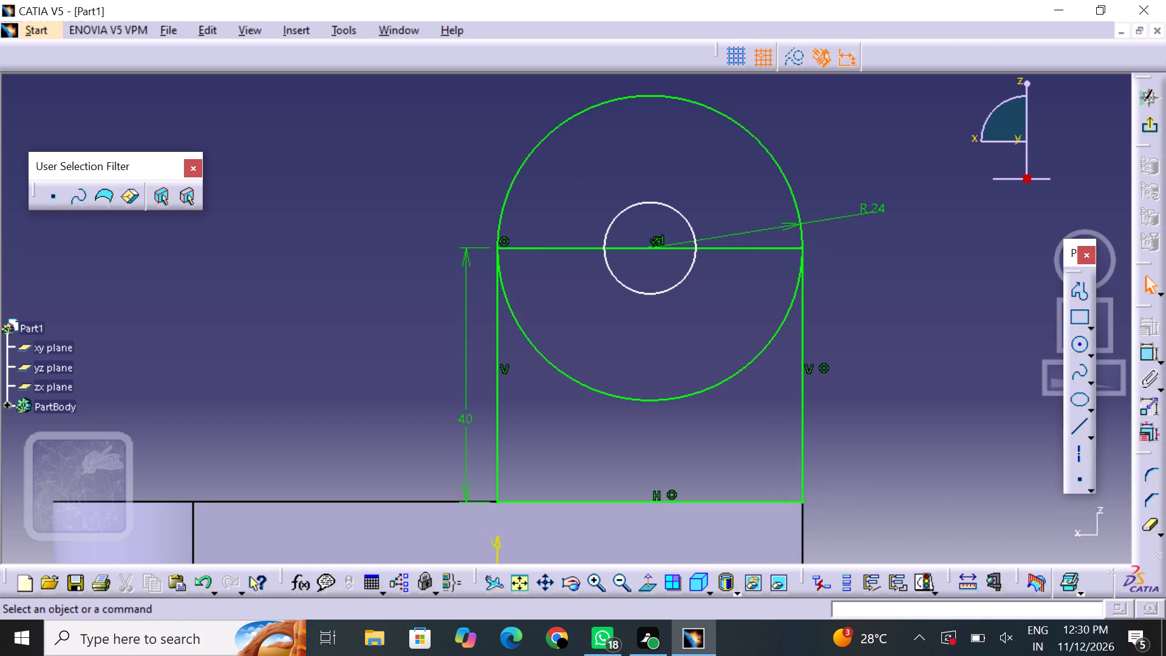
Dimension the inner concentric circle as a diameter and set it to 20 mm.
click(1145, 354)
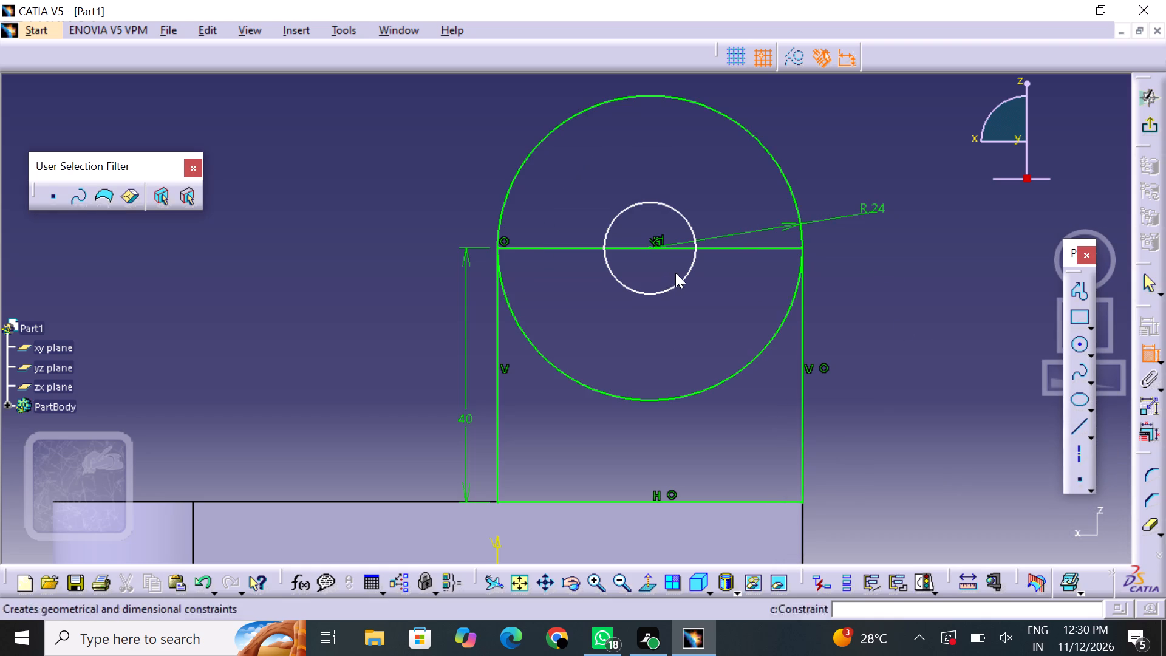
click(687, 271)
click(895, 296)
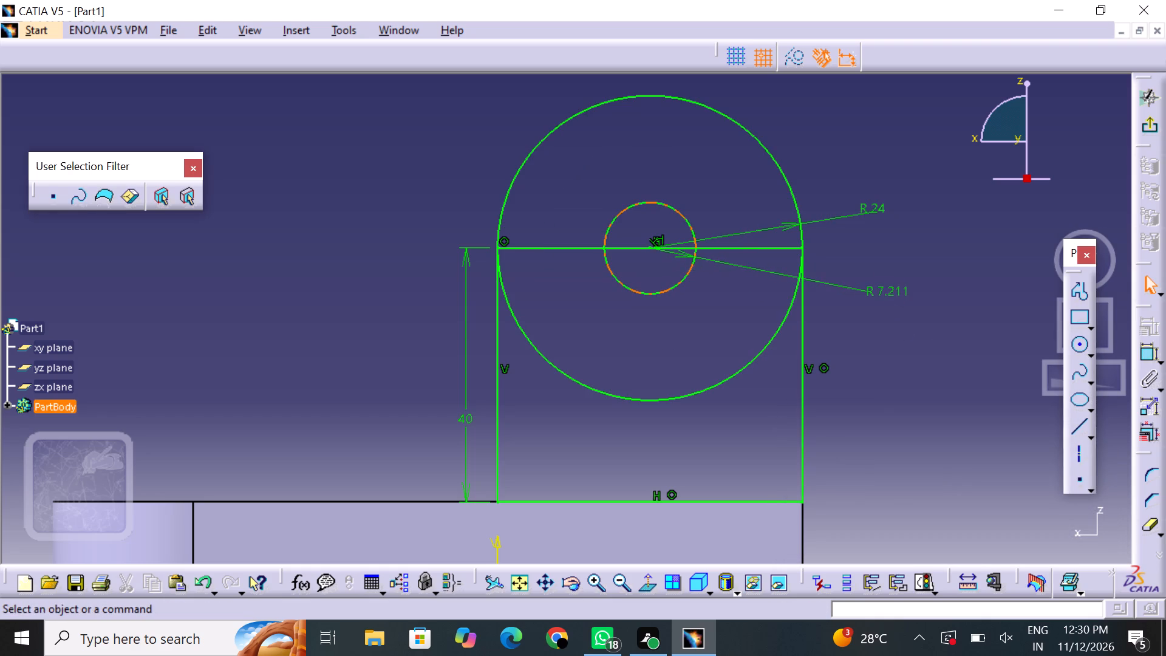
click(890, 295)
right_click(889, 293)
double_click(875, 289)
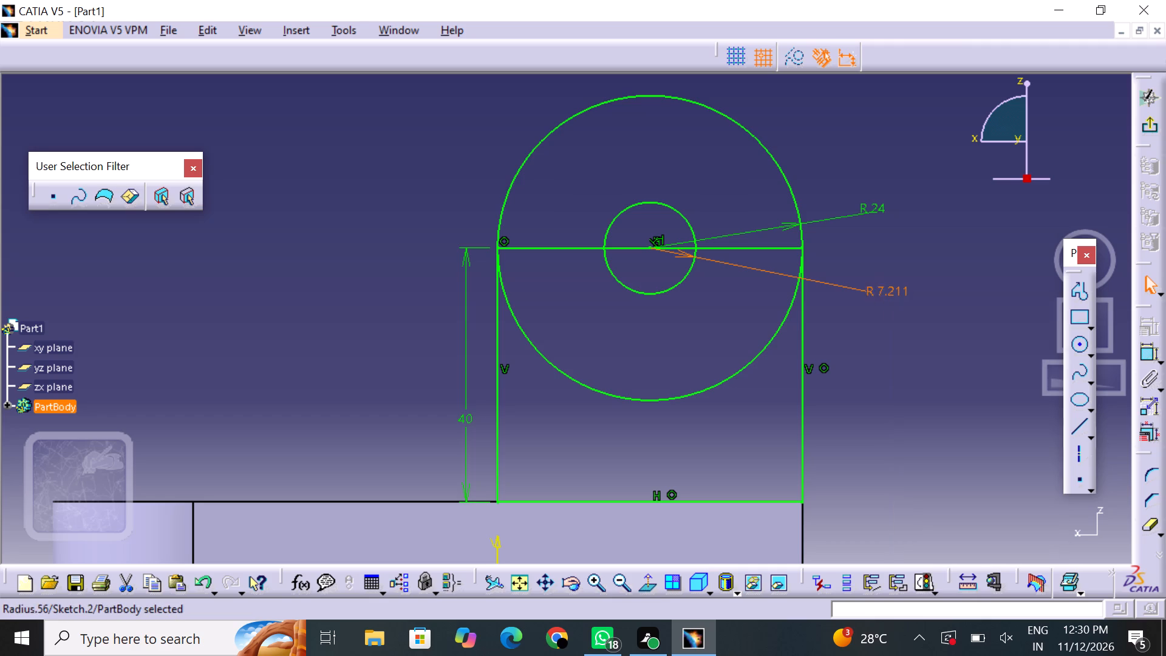
click(867, 485)
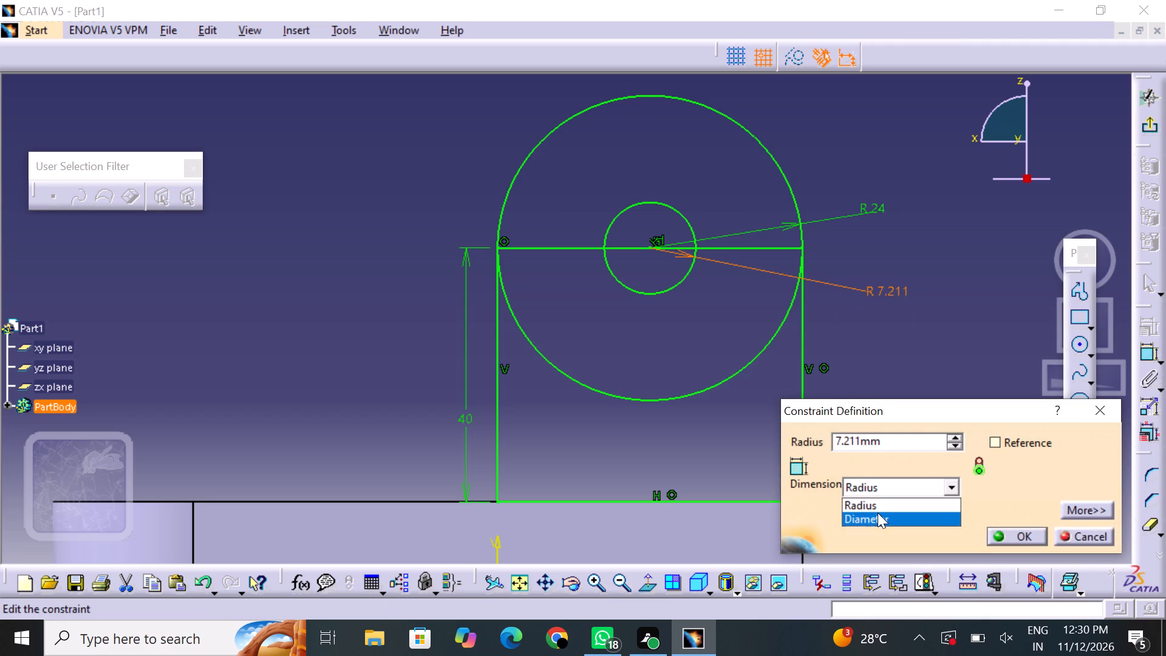
click(878, 513)
click(899, 441)
key(BackSpace)
key(BackSpace)
key(BackSpace)
key(BackSpace)
key(BackSpace)
key(BackSpace)
key(BackSpace)
key(BackSpace)
key(BackSpace)
key(BackSpace)
key(BackSpace)
key(BackSpace)
key(BackSpace)
key(BackSpace)
key(BackSpace)
key(BackSpace)
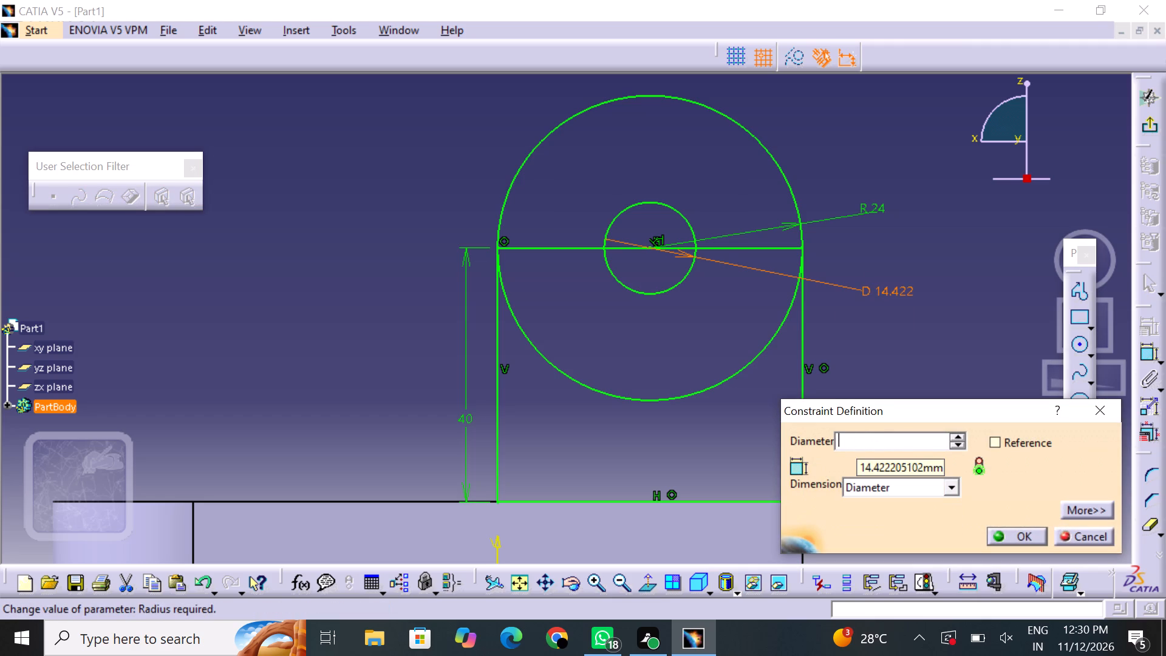
text(20)
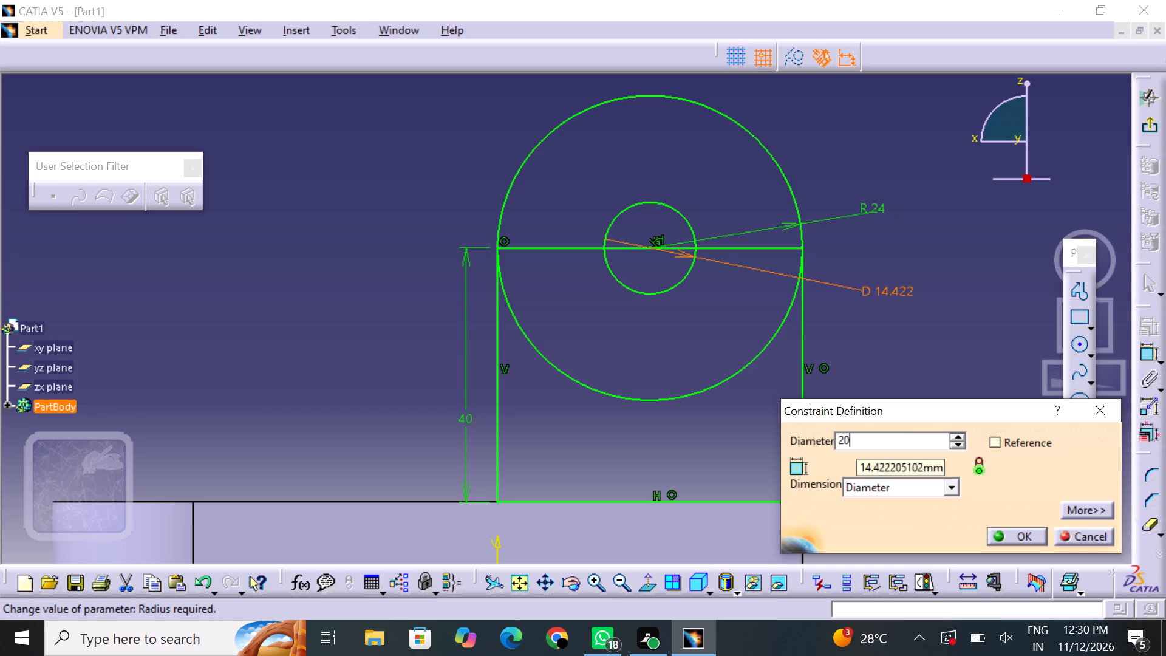
key(Return)
click(895, 438)
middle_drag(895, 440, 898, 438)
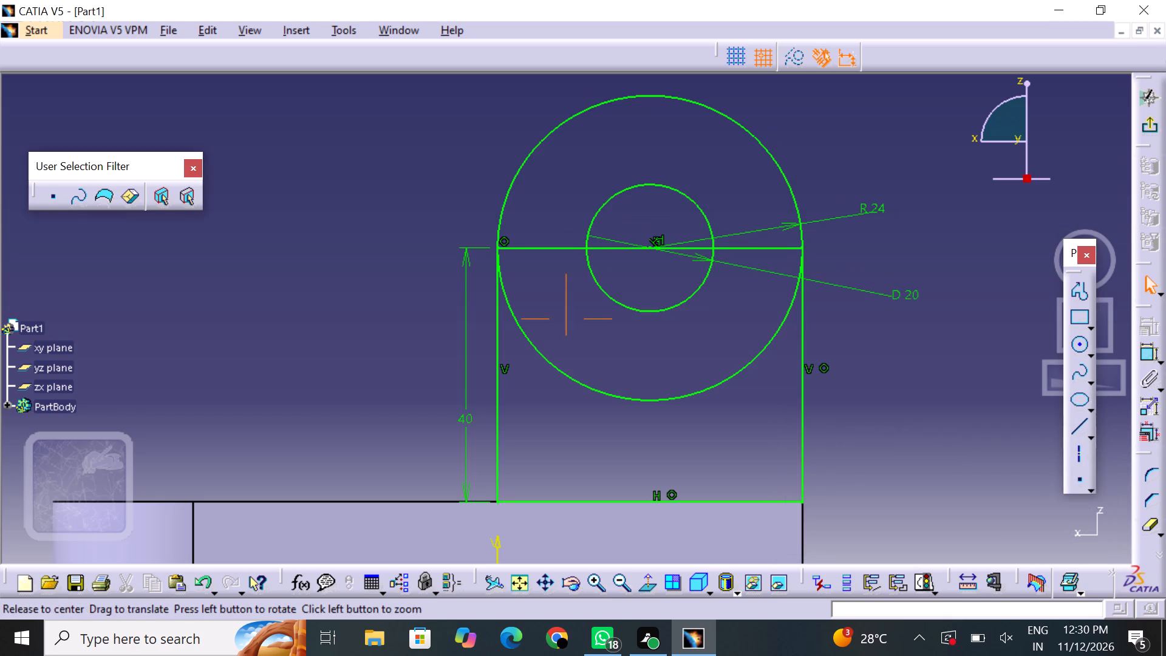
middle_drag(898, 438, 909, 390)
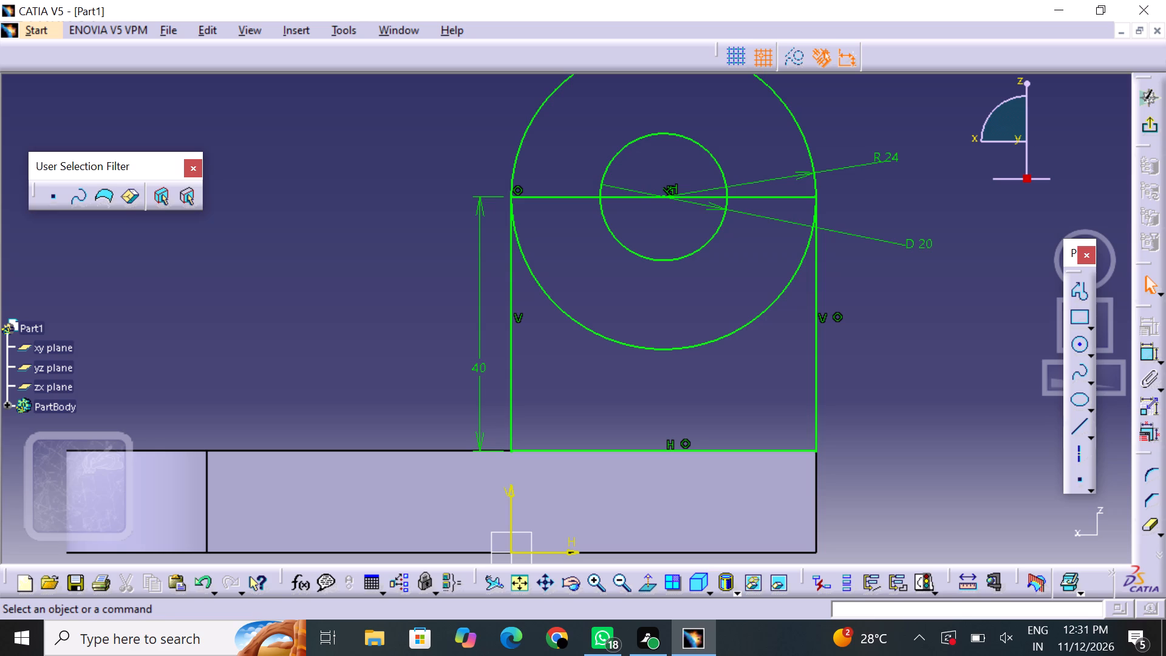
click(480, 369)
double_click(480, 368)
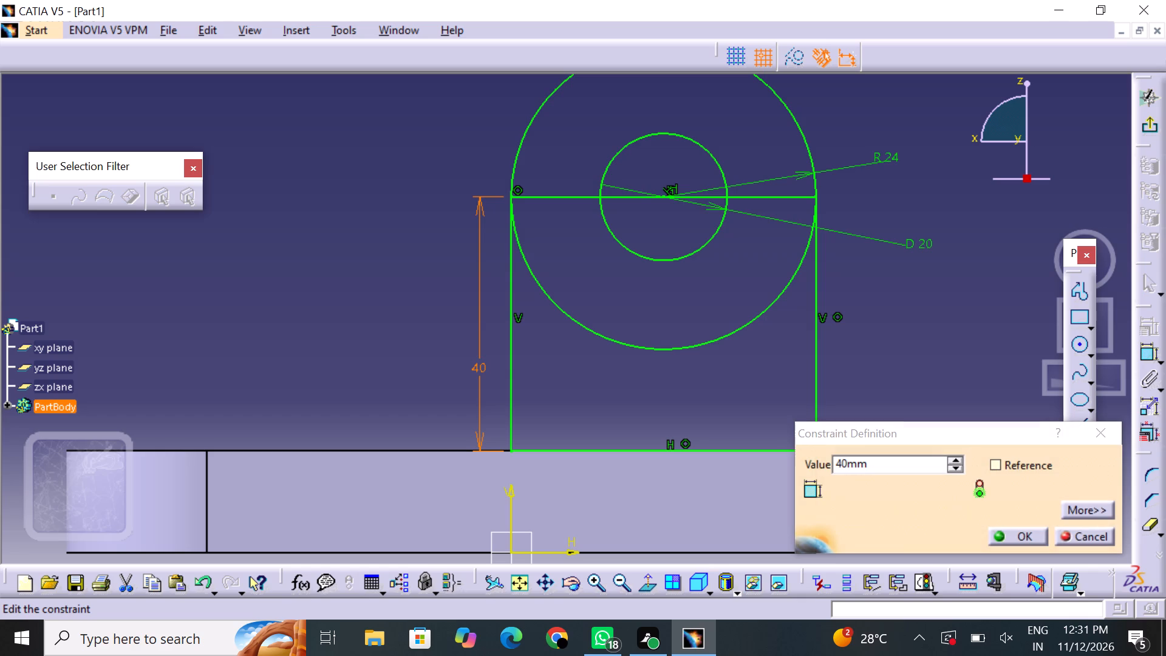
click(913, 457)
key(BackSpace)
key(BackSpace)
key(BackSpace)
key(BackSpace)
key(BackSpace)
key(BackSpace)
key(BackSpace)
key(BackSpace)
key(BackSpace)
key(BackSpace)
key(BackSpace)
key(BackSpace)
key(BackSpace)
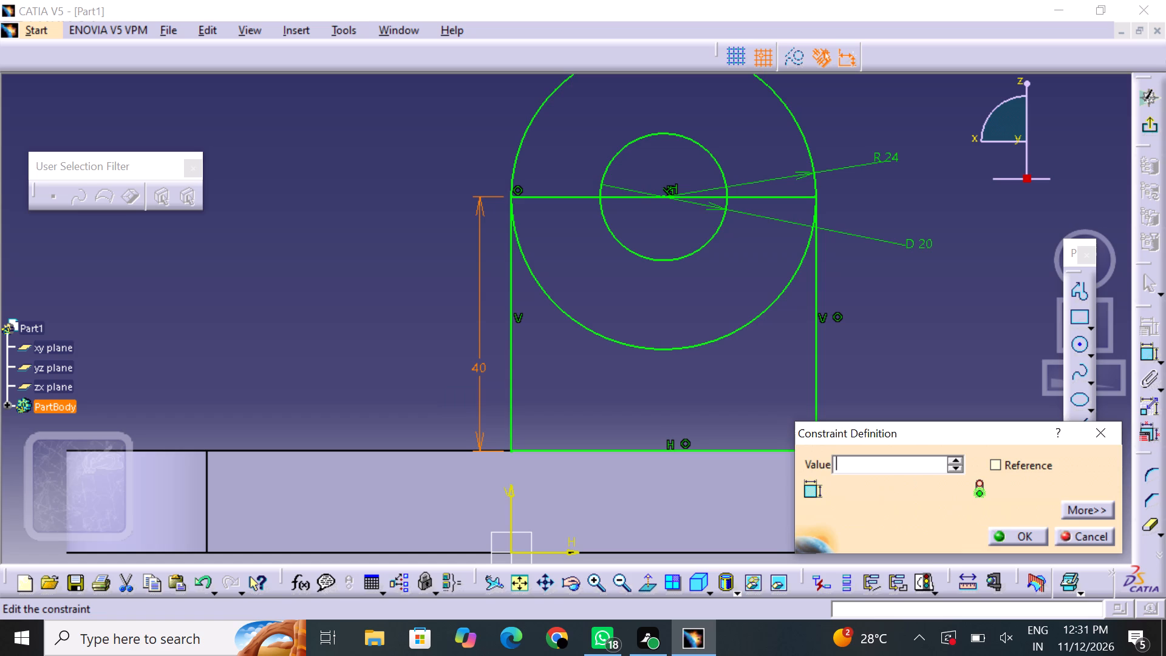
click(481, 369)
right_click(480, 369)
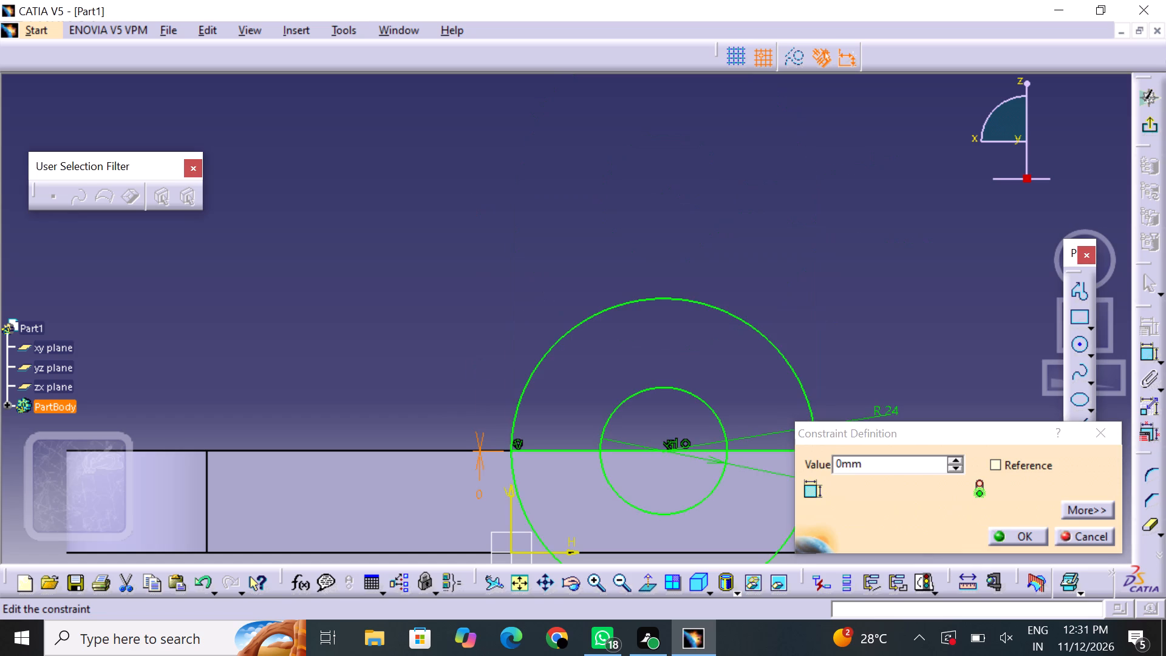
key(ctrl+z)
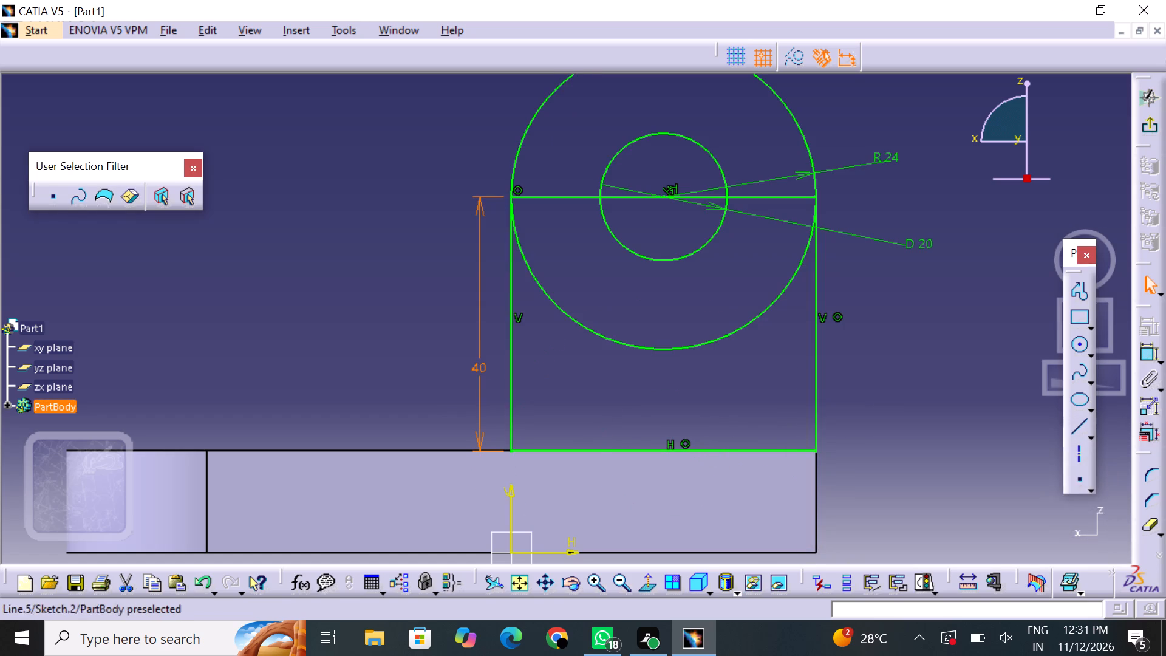
Delete the 40 mm height dimension on the rectangle's left vertical side.
click(482, 370)
right_click(481, 369)
click(564, 329)
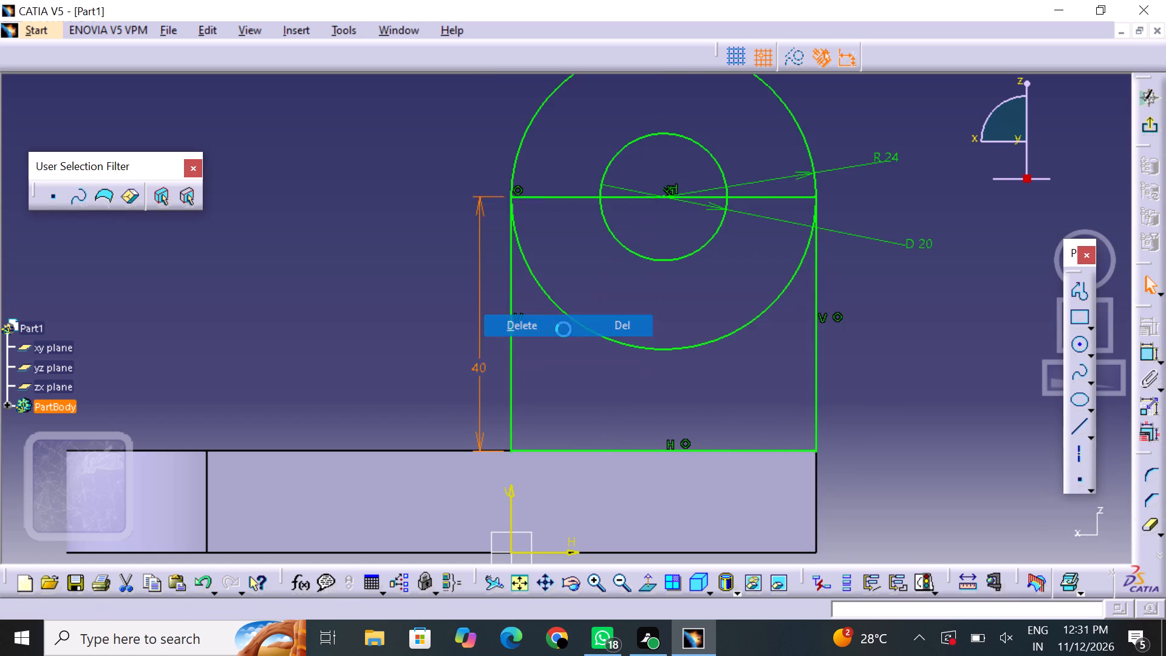
Dimension from the pad's bottom edge to the rectangle's top line and set the distance to 40 mm.
click(1146, 347)
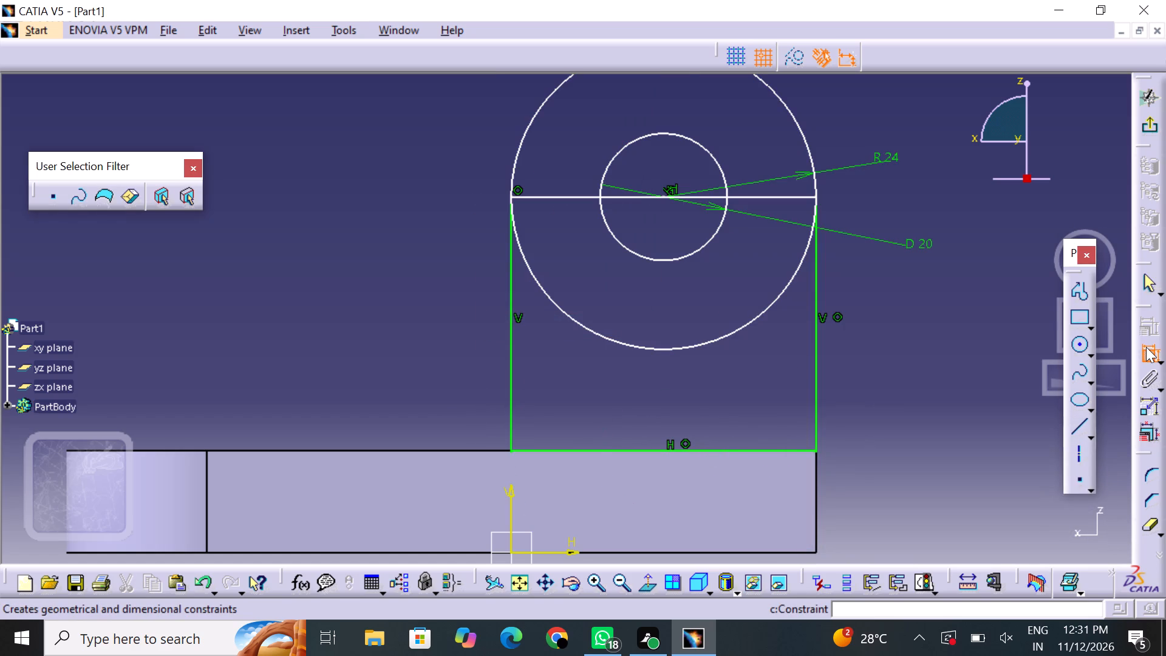
click(479, 552)
click(537, 194)
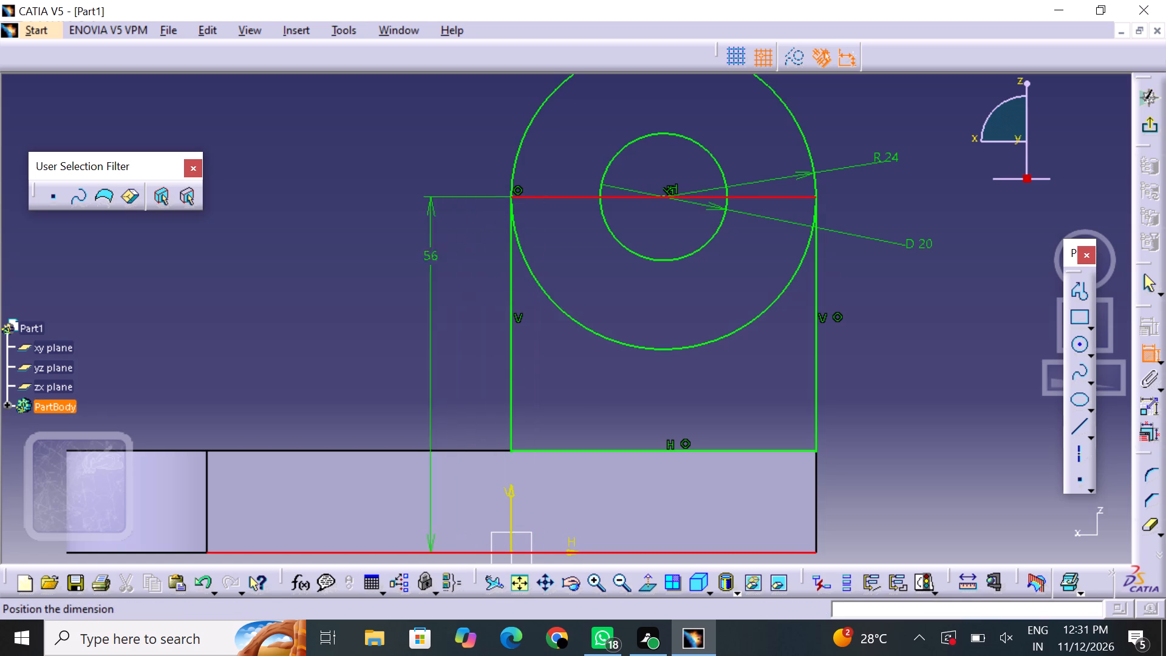
click(417, 381)
double_click(416, 380)
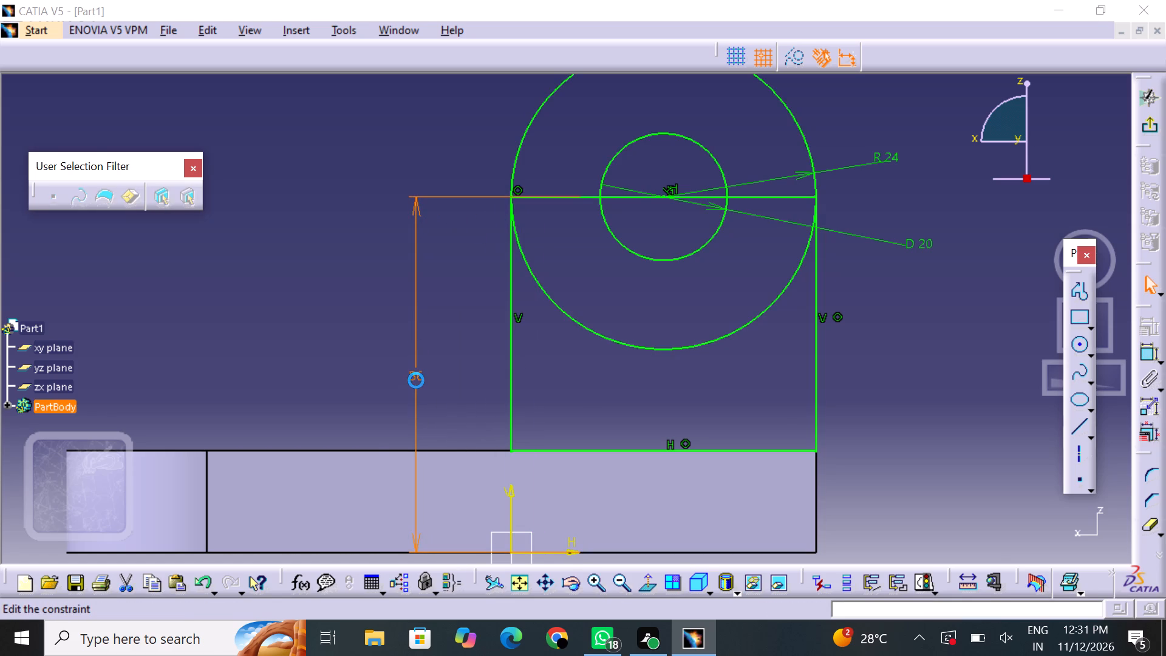
key(BackSpace)
text(40)
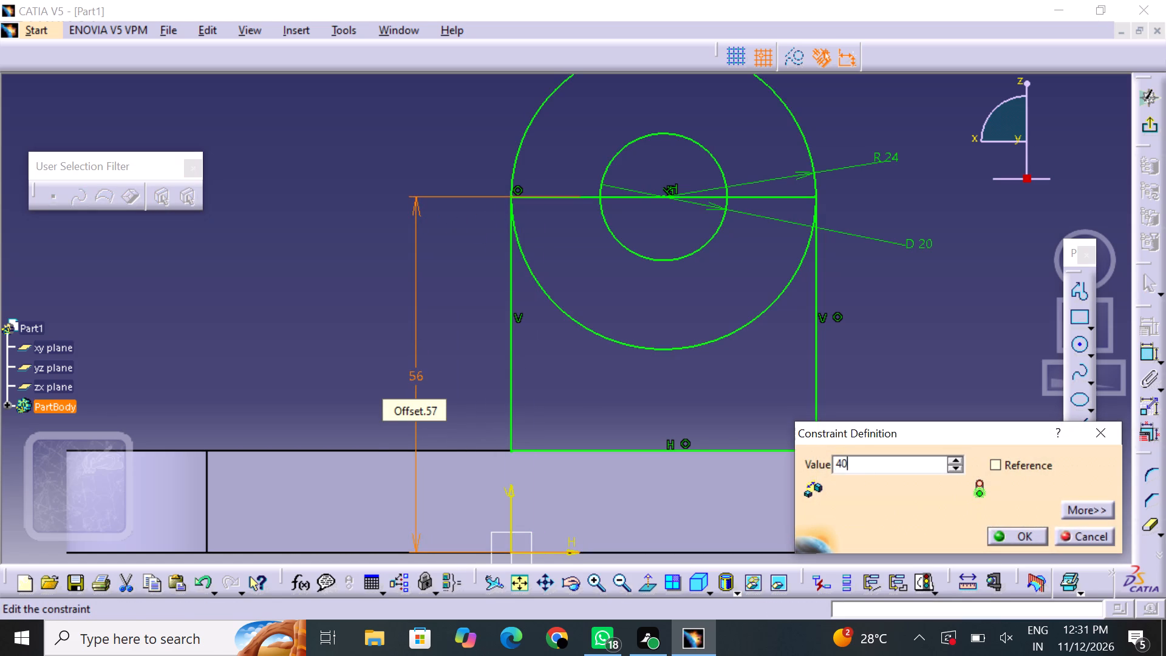
key(Return)
click(403, 236)
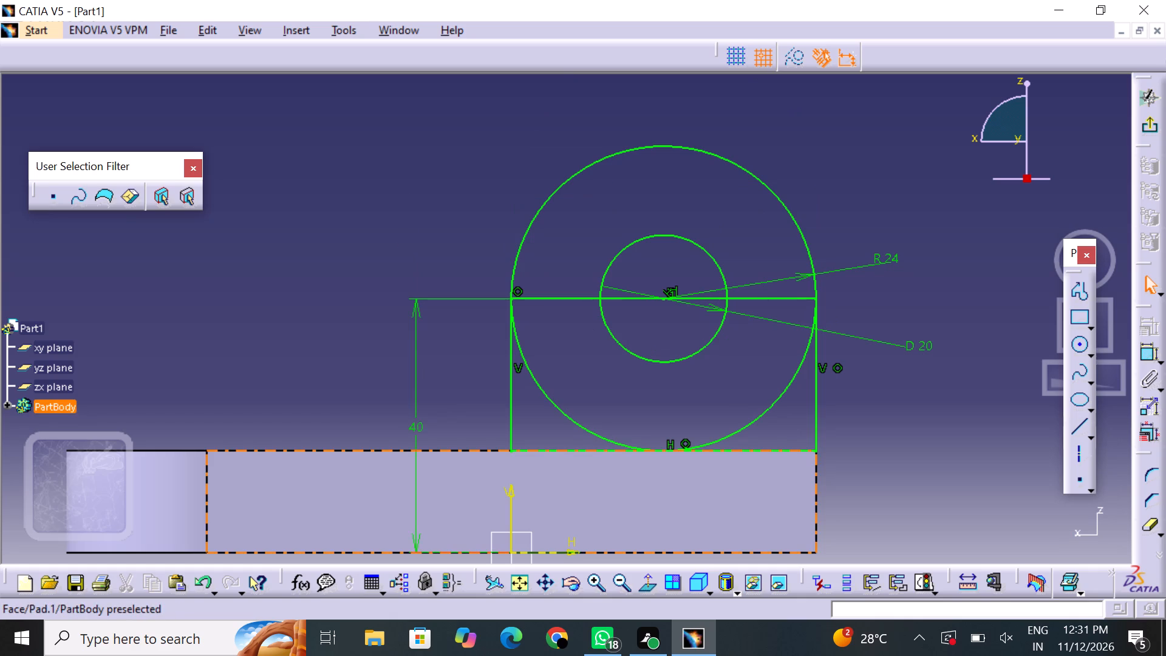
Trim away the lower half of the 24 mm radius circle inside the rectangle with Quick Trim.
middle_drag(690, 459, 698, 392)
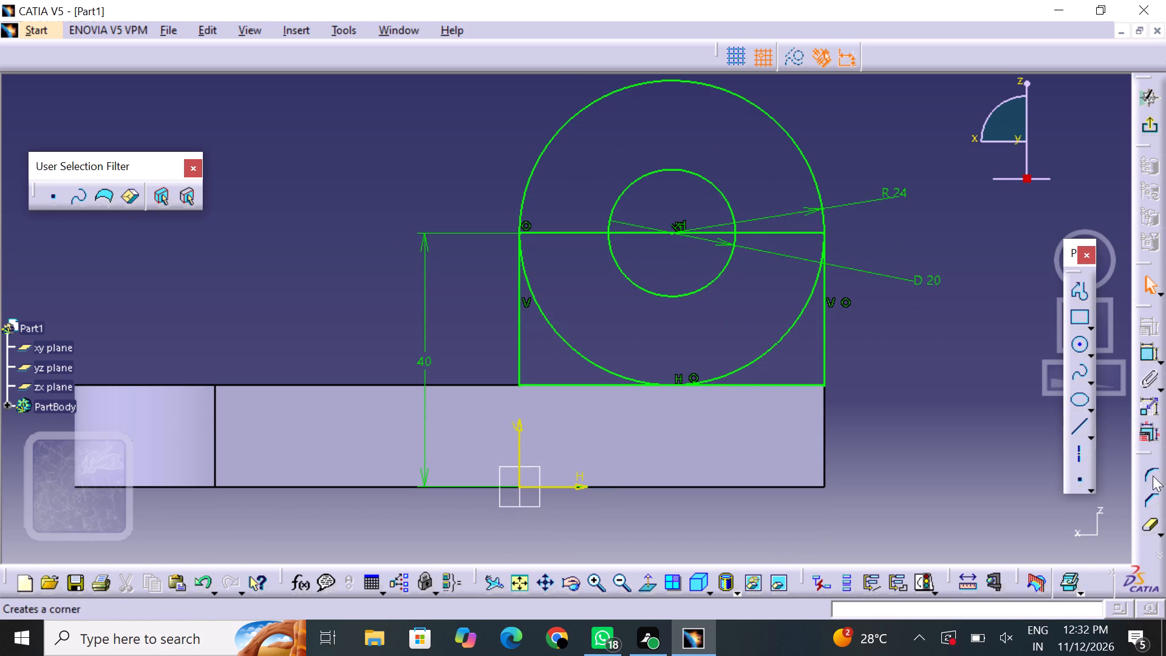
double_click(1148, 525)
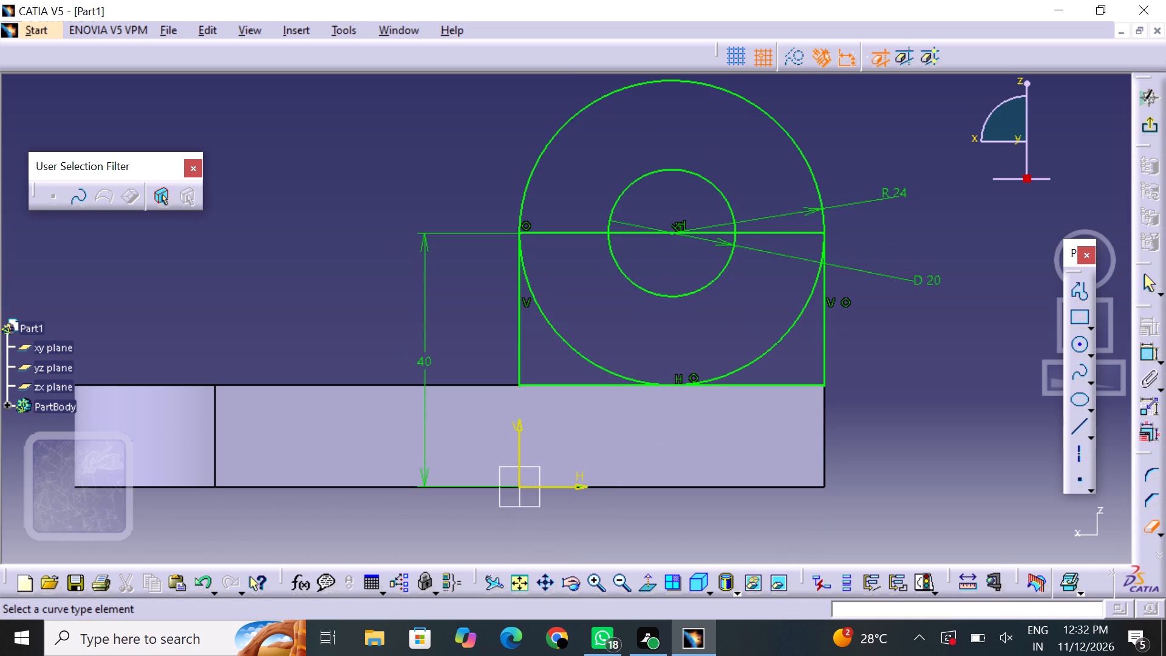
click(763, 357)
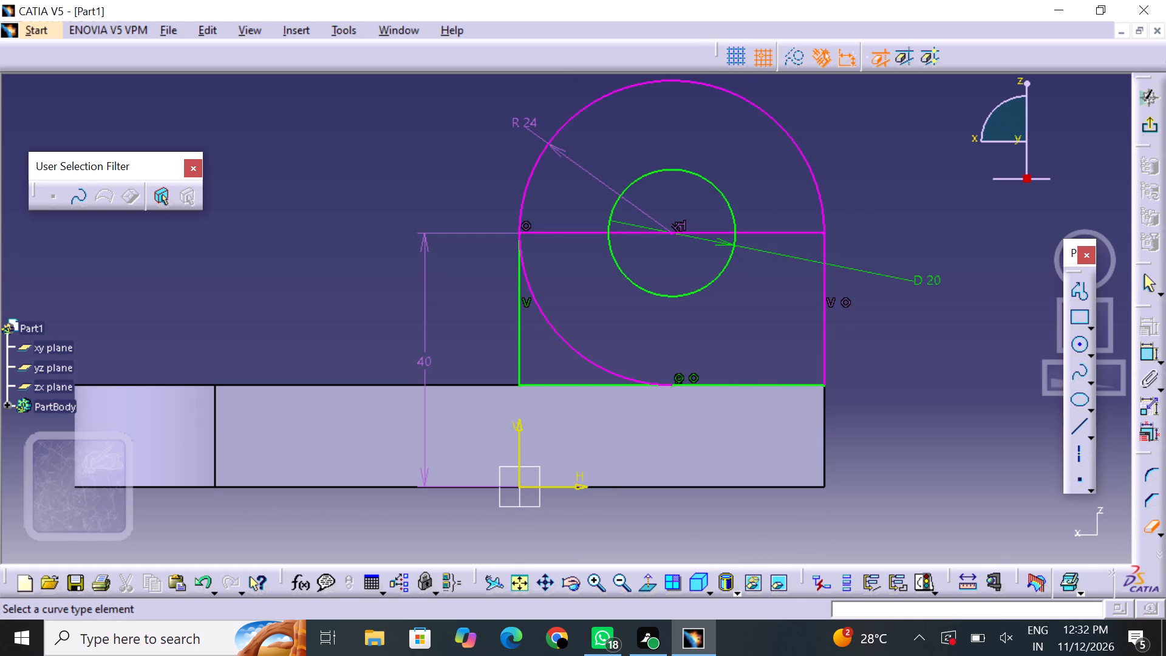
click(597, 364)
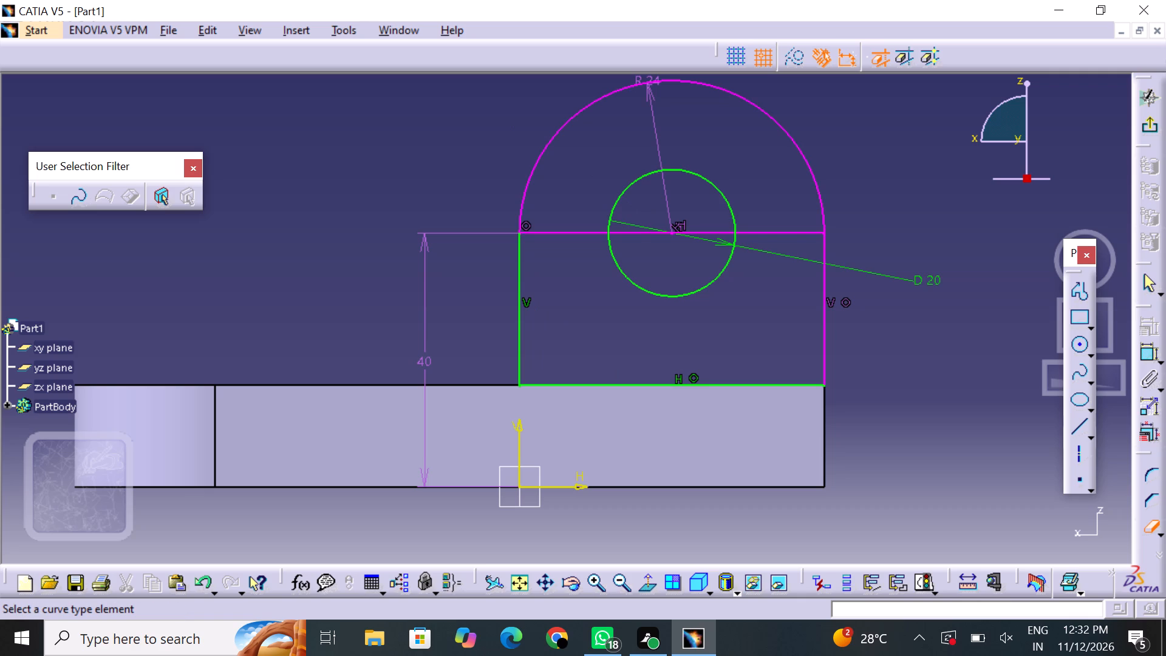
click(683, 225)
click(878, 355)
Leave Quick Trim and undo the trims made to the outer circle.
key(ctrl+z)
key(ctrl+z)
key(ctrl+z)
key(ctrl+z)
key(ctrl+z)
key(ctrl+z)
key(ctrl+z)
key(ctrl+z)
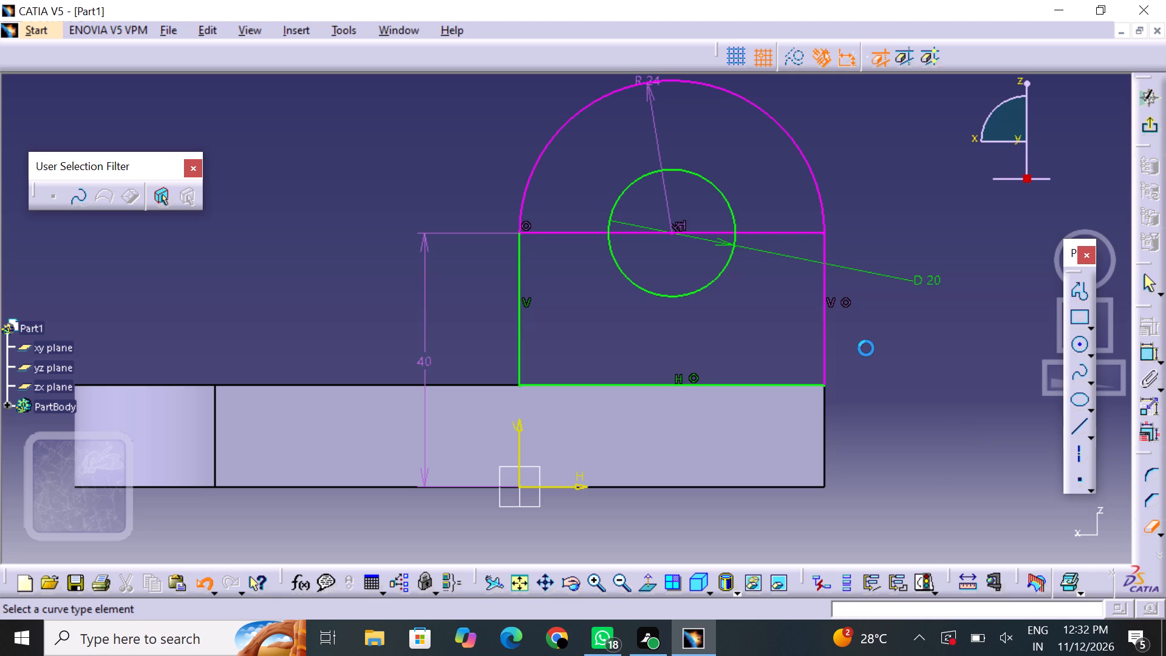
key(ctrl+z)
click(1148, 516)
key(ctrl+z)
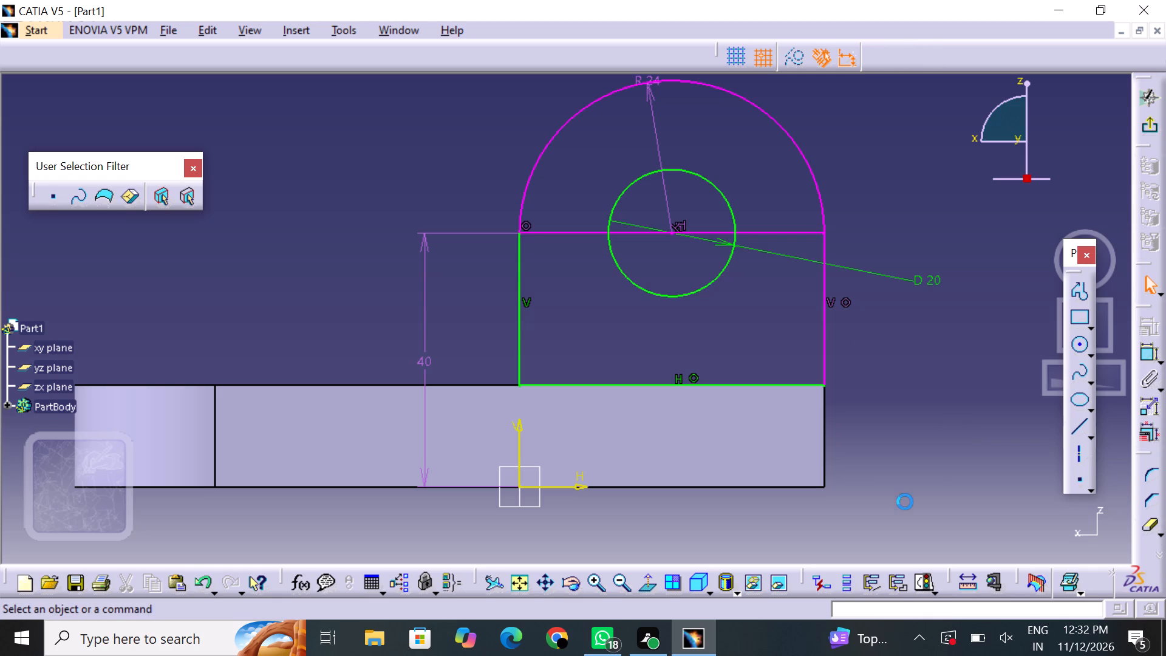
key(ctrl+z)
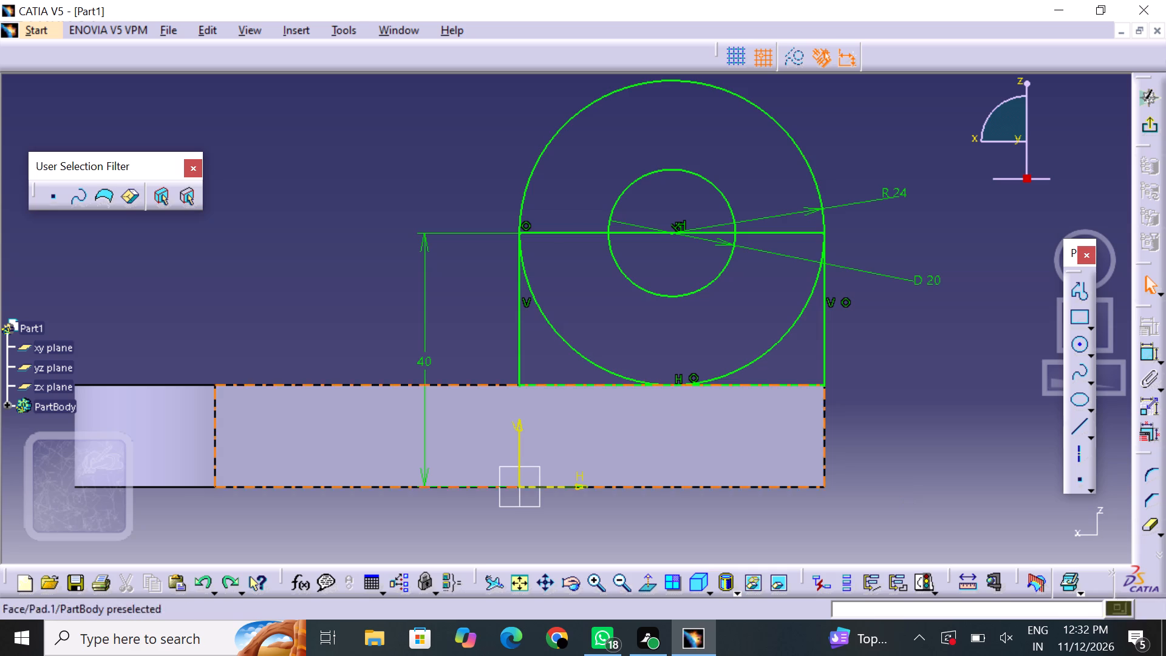
Delete the concentricity constraint at the shared centre of the two circles.
click(678, 224)
right_click(687, 224)
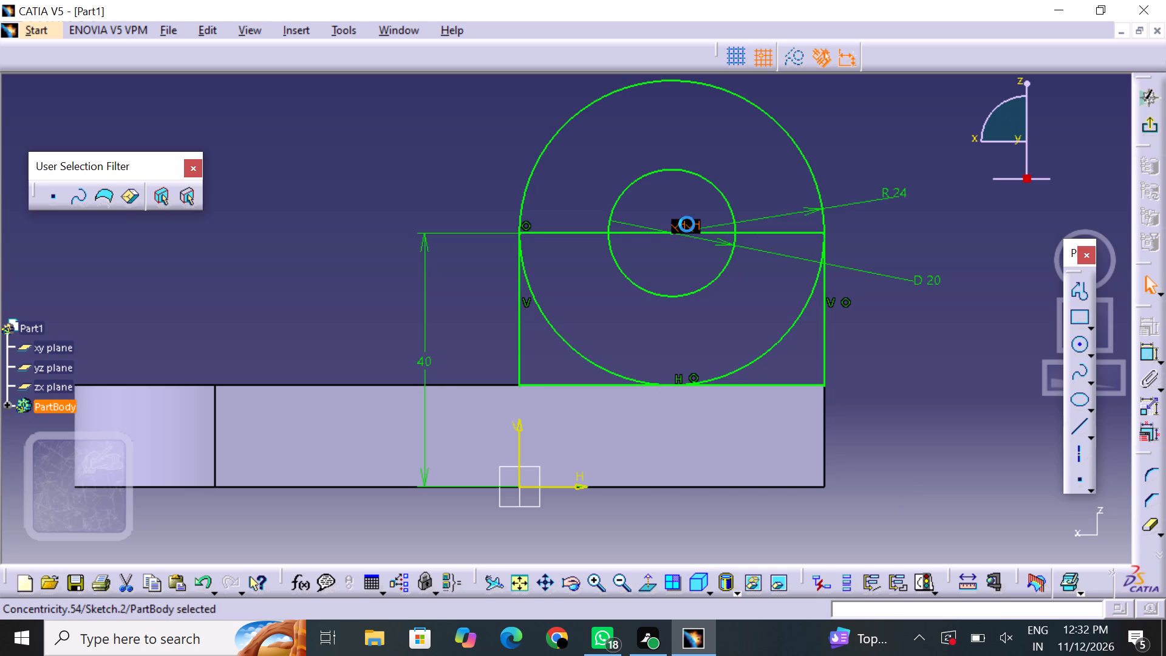
key(Delete)
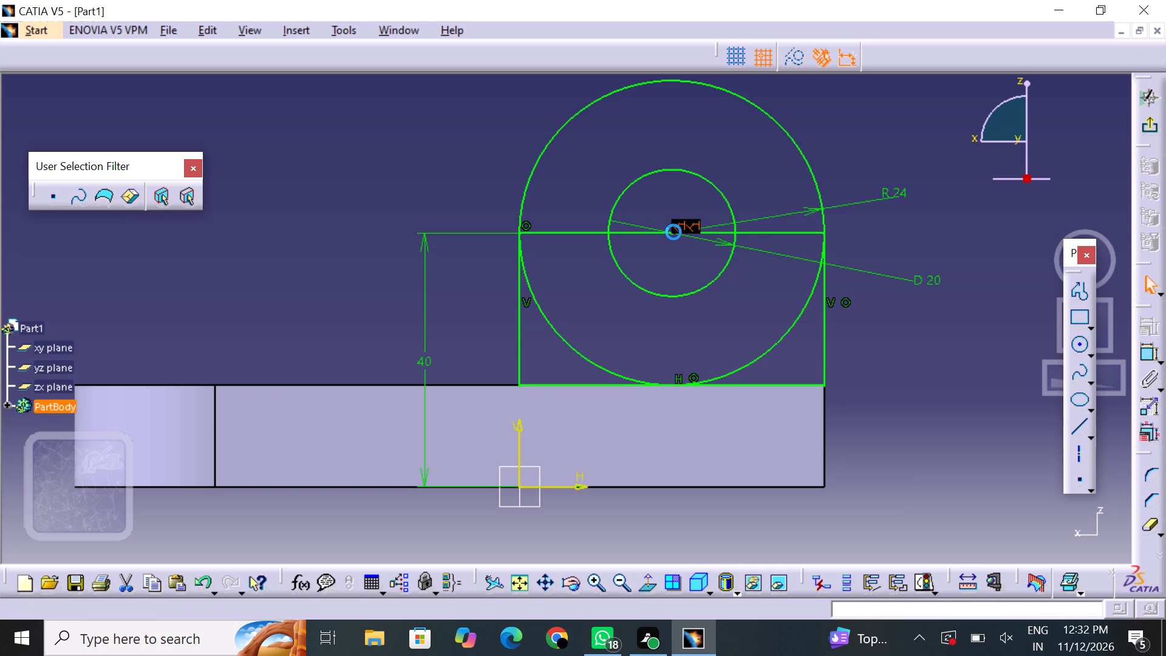
Trim away the lower-right arc of the 24 mm radius circle inside the rectangle with Quick Trim.
double_click(1143, 527)
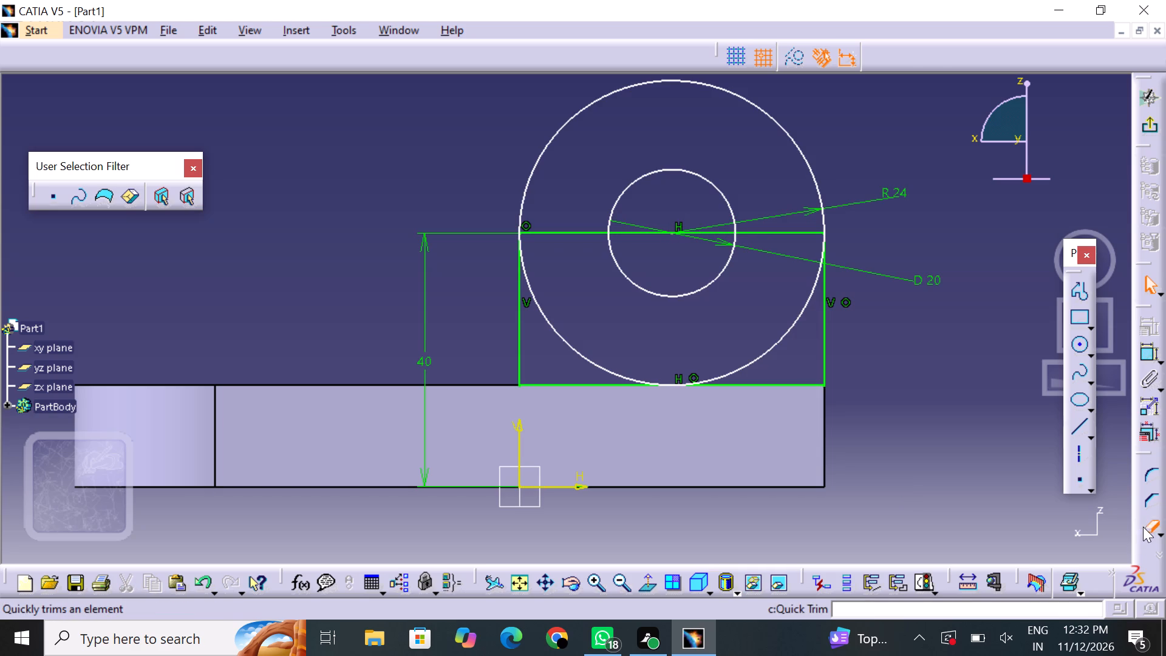
click(765, 349)
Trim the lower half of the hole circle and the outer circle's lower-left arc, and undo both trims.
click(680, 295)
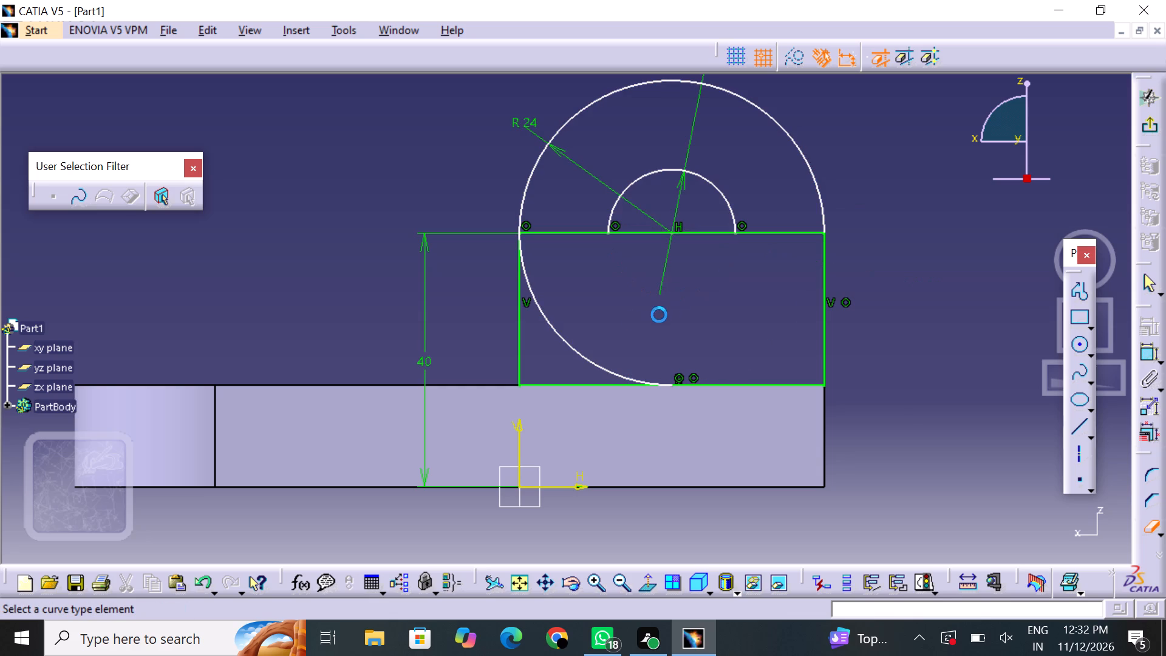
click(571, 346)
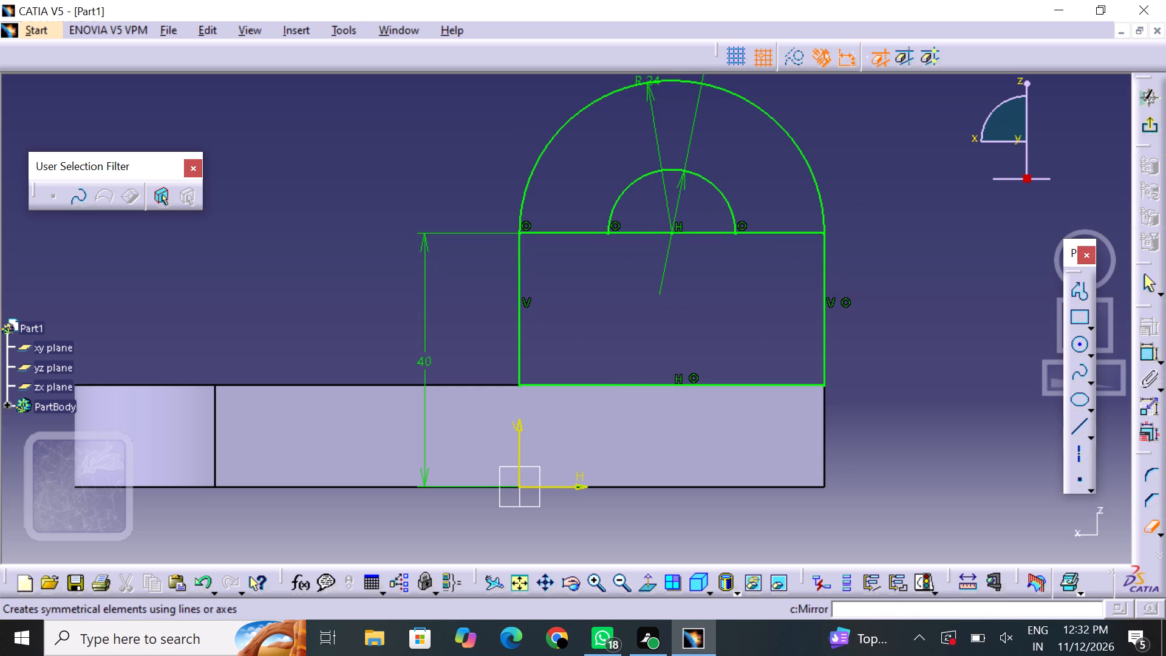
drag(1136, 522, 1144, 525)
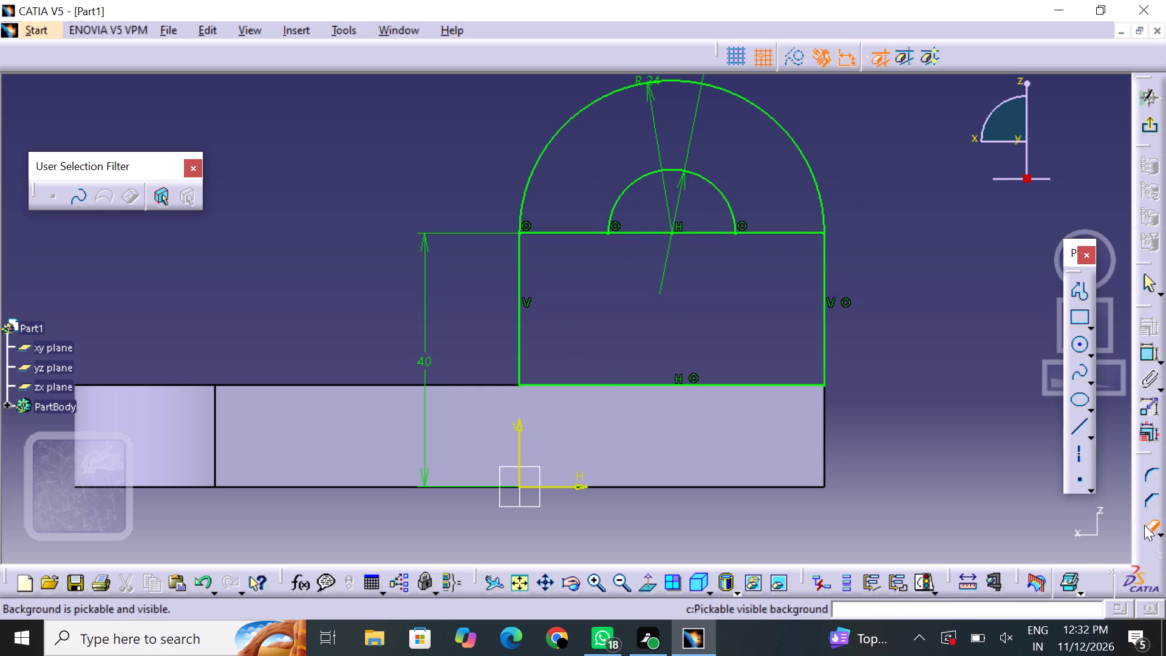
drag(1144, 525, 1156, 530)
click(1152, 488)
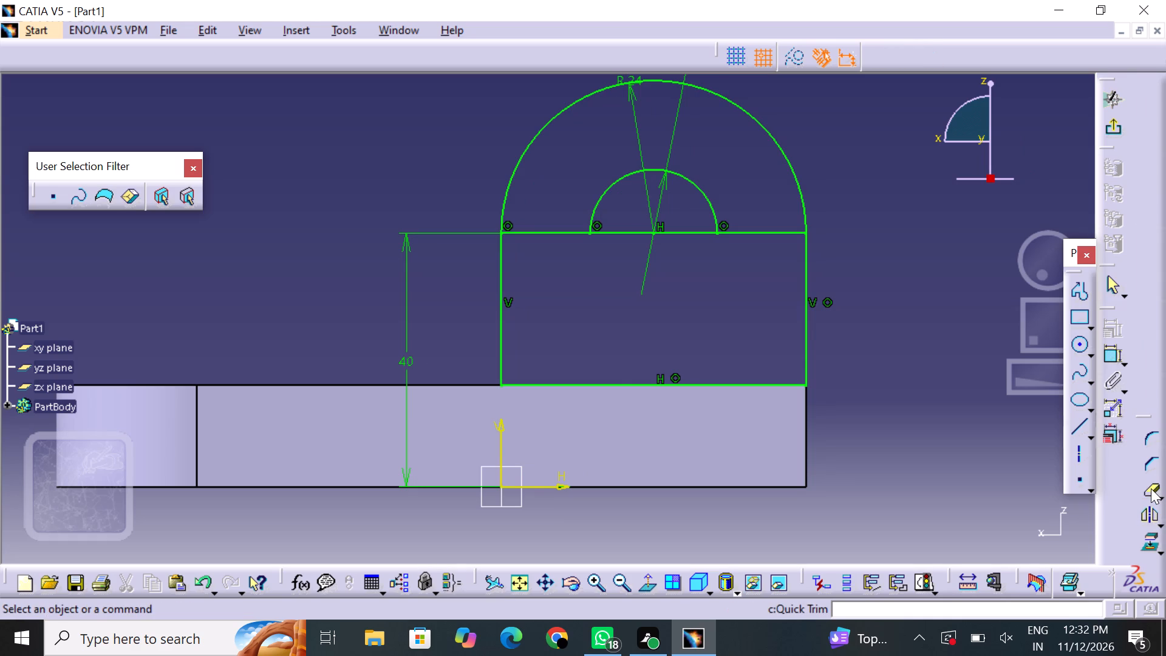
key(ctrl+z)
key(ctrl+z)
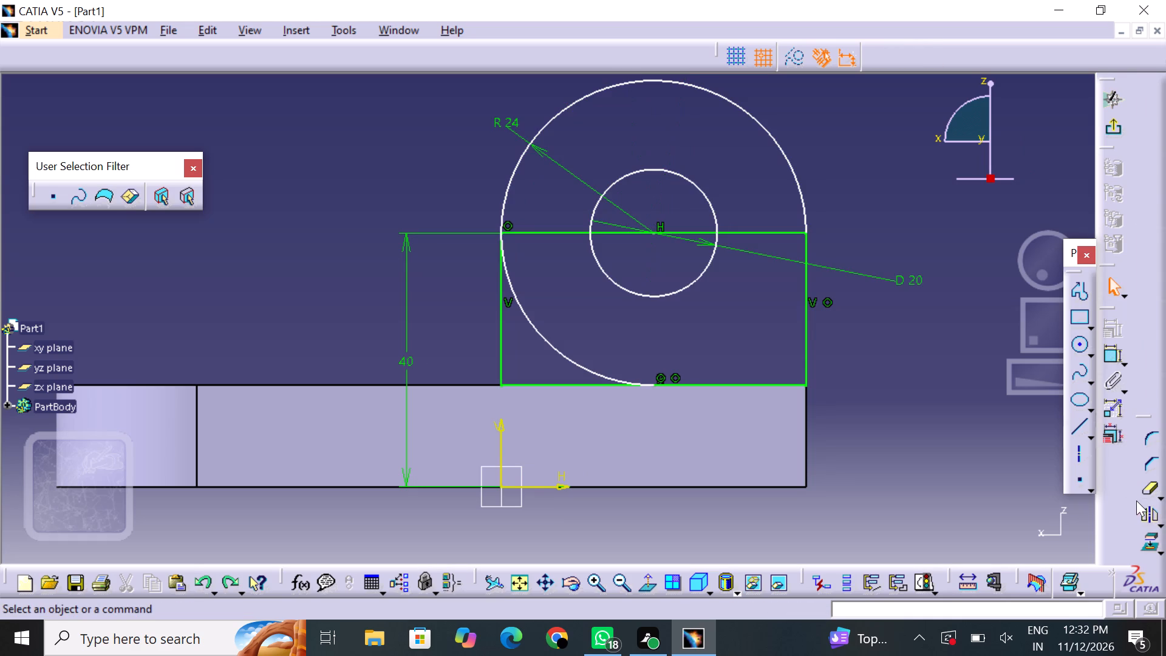
Trim away only the outer circle's remaining lower-left arc with Quick Trim and exit the sketch.
click(1144, 484)
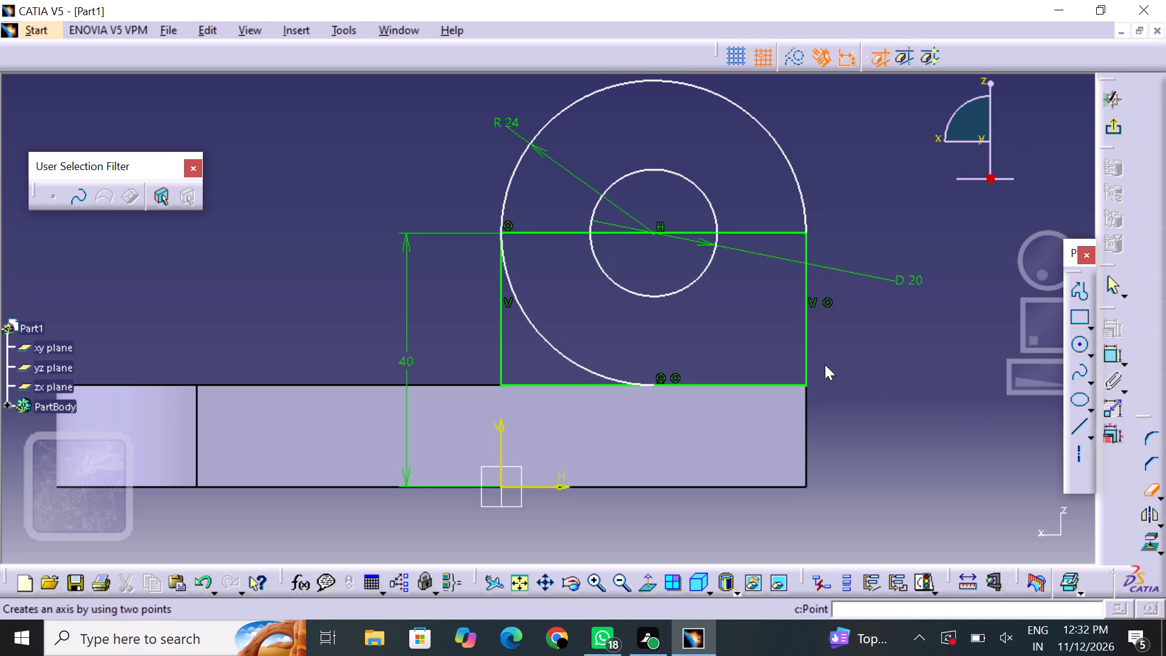
click(560, 352)
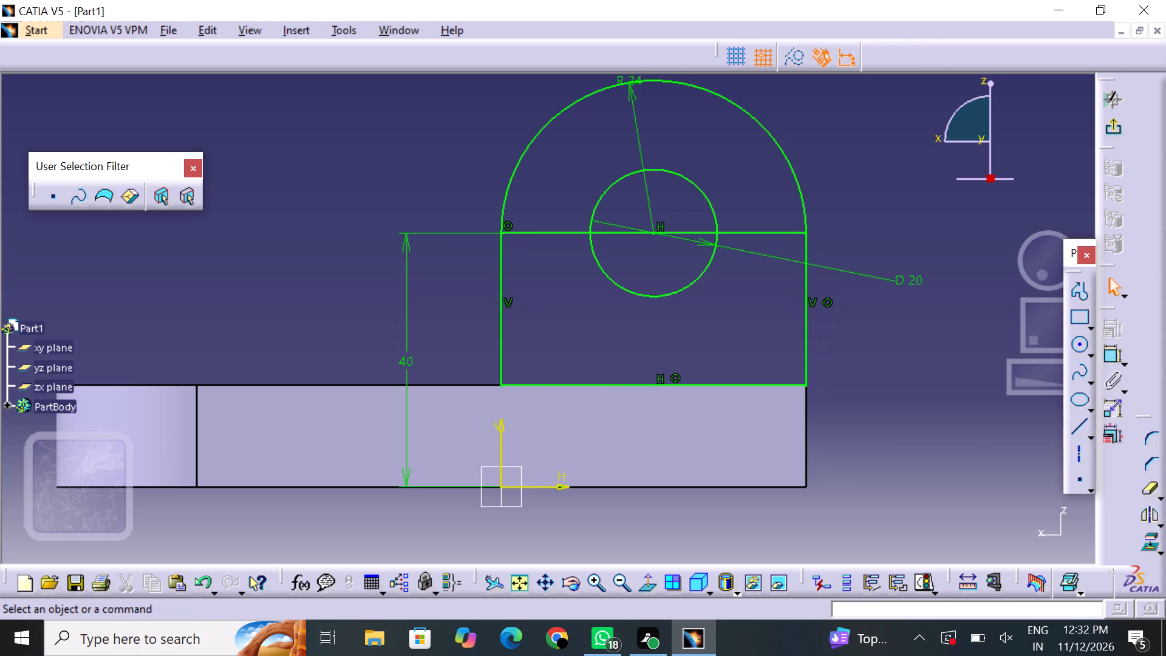
middle_drag(1027, 384, 1029, 440)
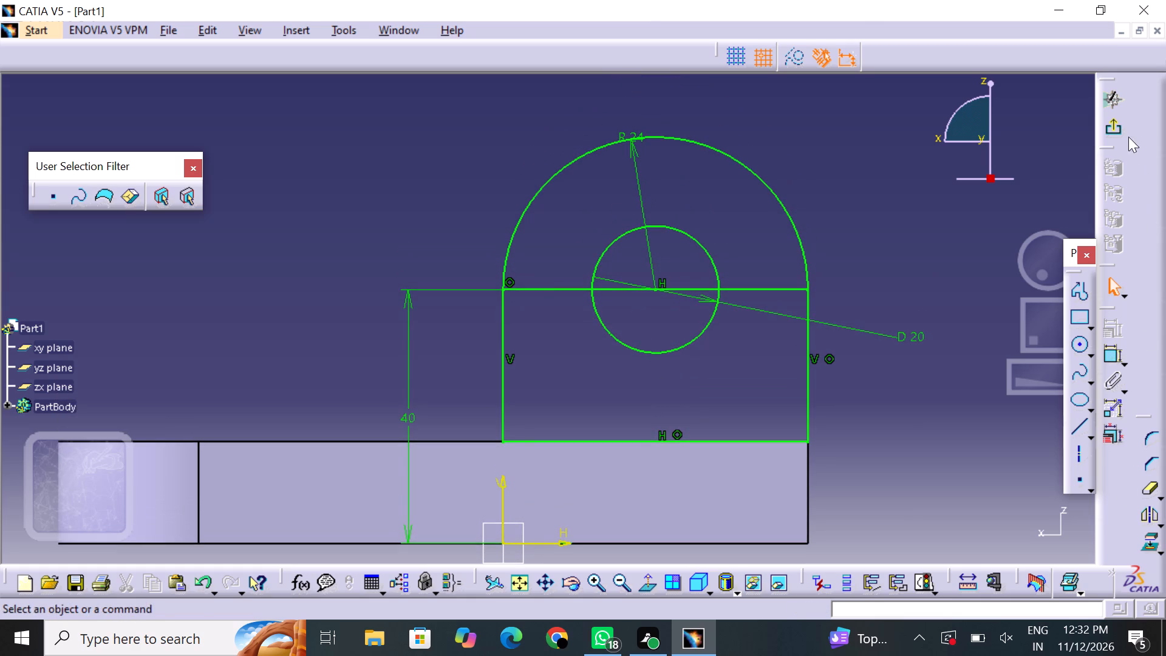
click(1110, 128)
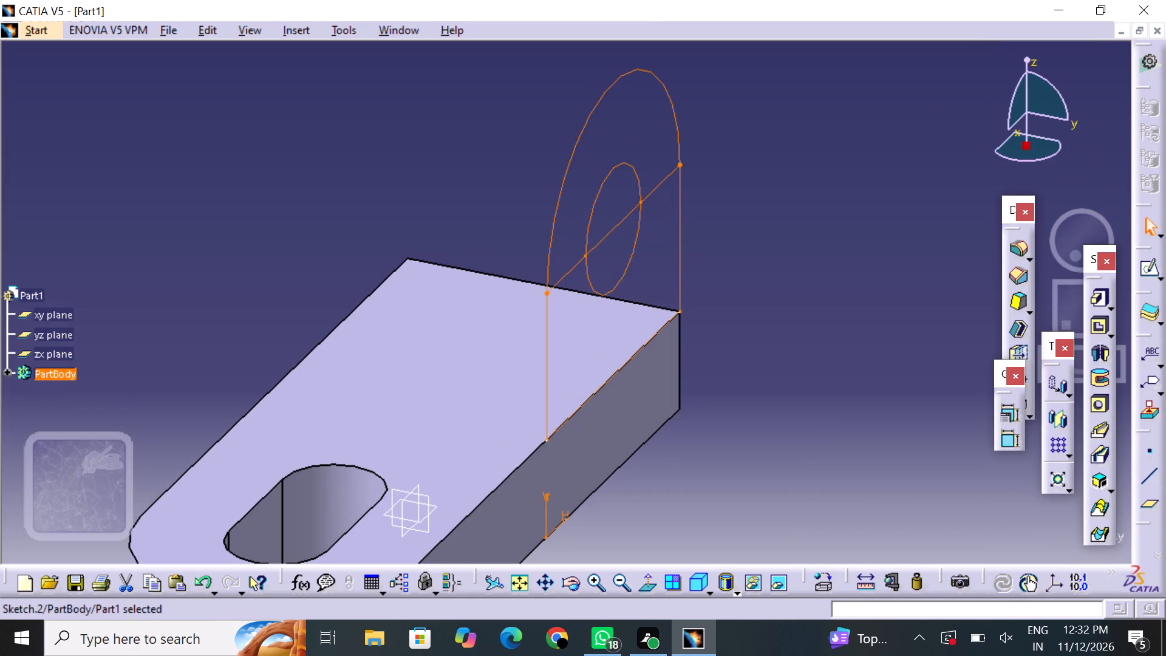
Reopen the upright's sketch, delete the horizontal line crossing the hole, and exit the sketch.
click(1140, 270)
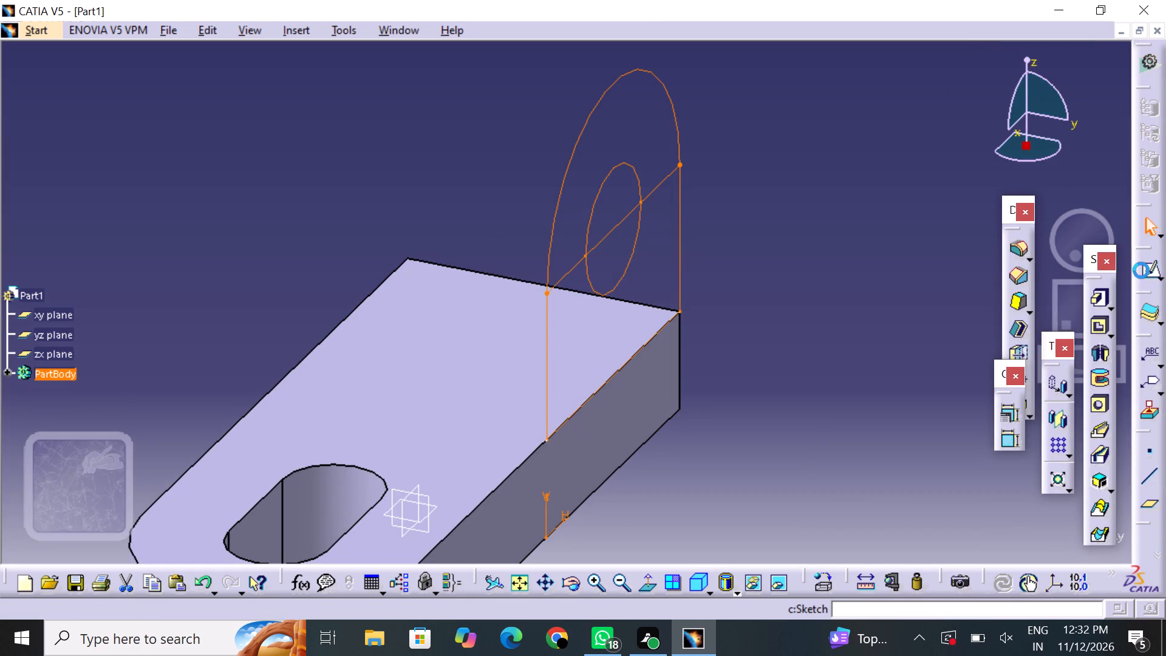
click(769, 289)
right_click(769, 289)
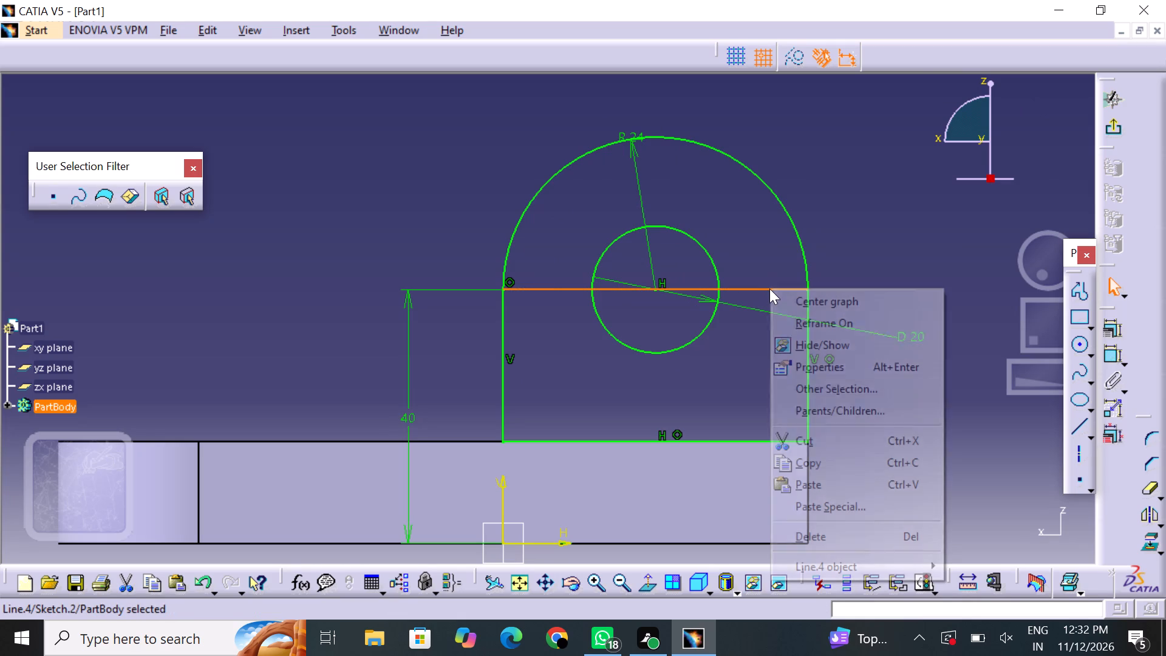
click(864, 527)
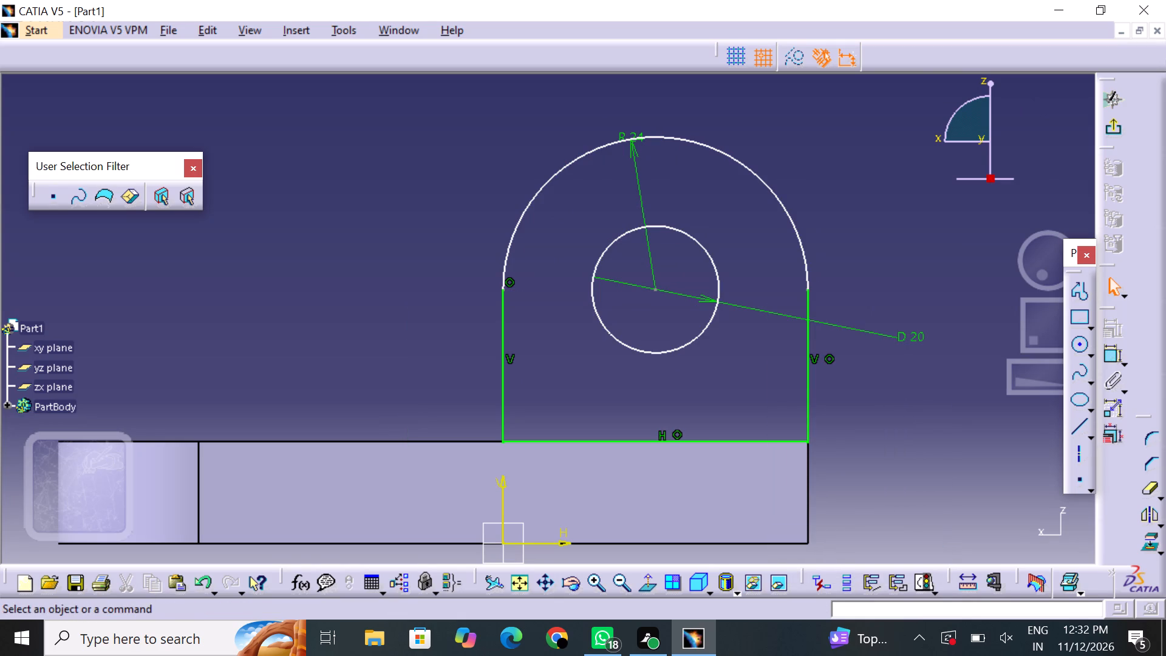
click(1119, 130)
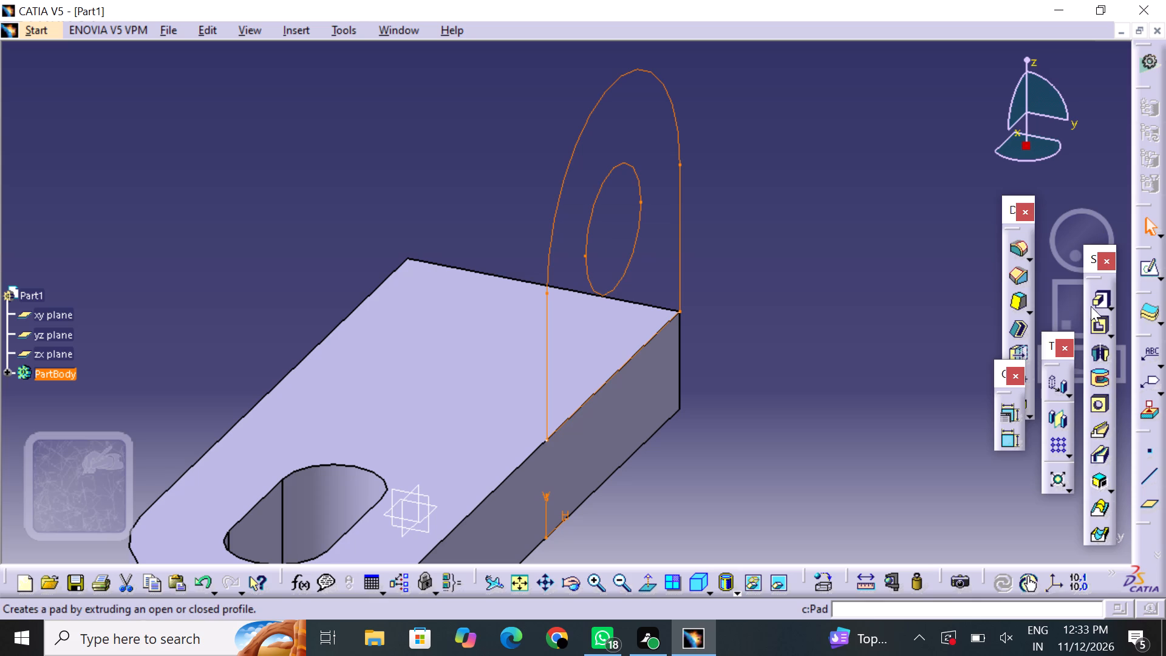
Pad the upright sketch 12 mm with the direction reversed so it extends over the slotted base.
click(1095, 309)
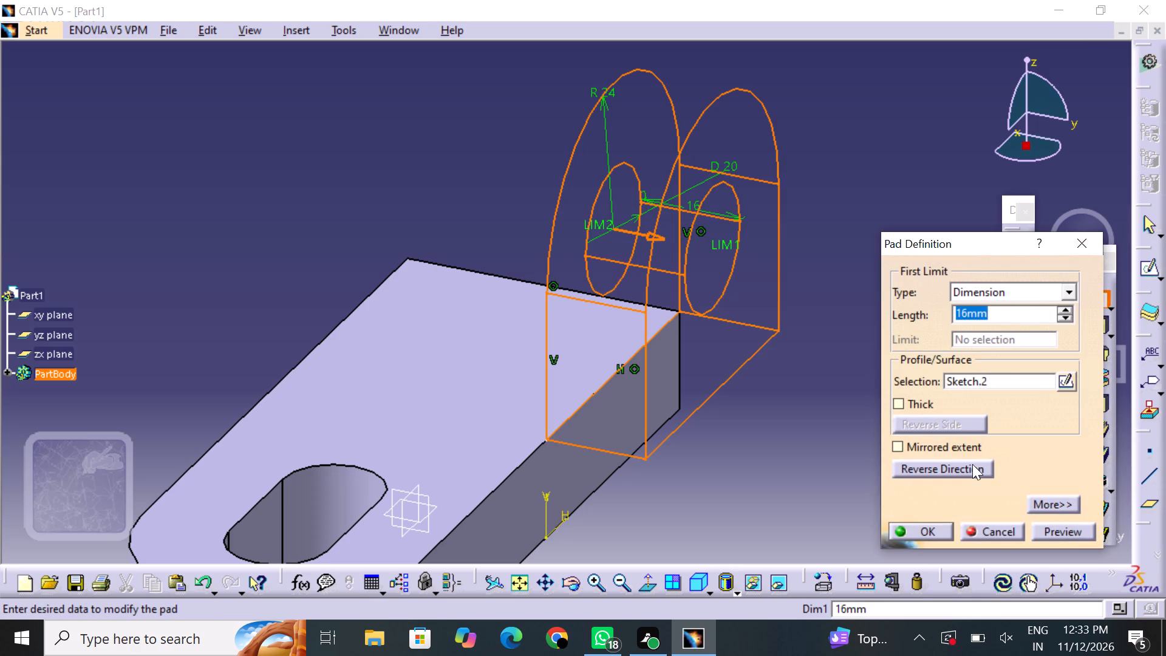
click(972, 464)
click(999, 312)
key(BackSpace)
key(BackSpace)
key(BackSpace)
key(BackSpace)
key(BackSpace)
key(BackSpace)
key(BackSpace)
key(BackSpace)
key(BackSpace)
key(BackSpace)
key(BackSpace)
key(BackSpace)
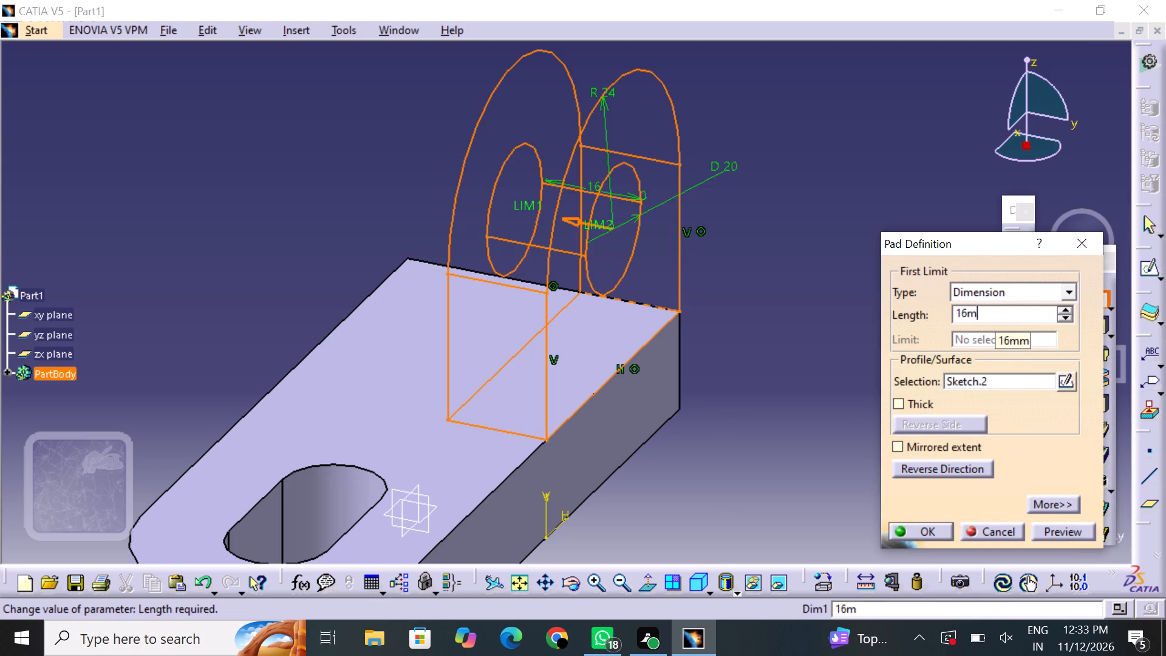
text(12)
key(Return)
drag(869, 337, 857, 340)
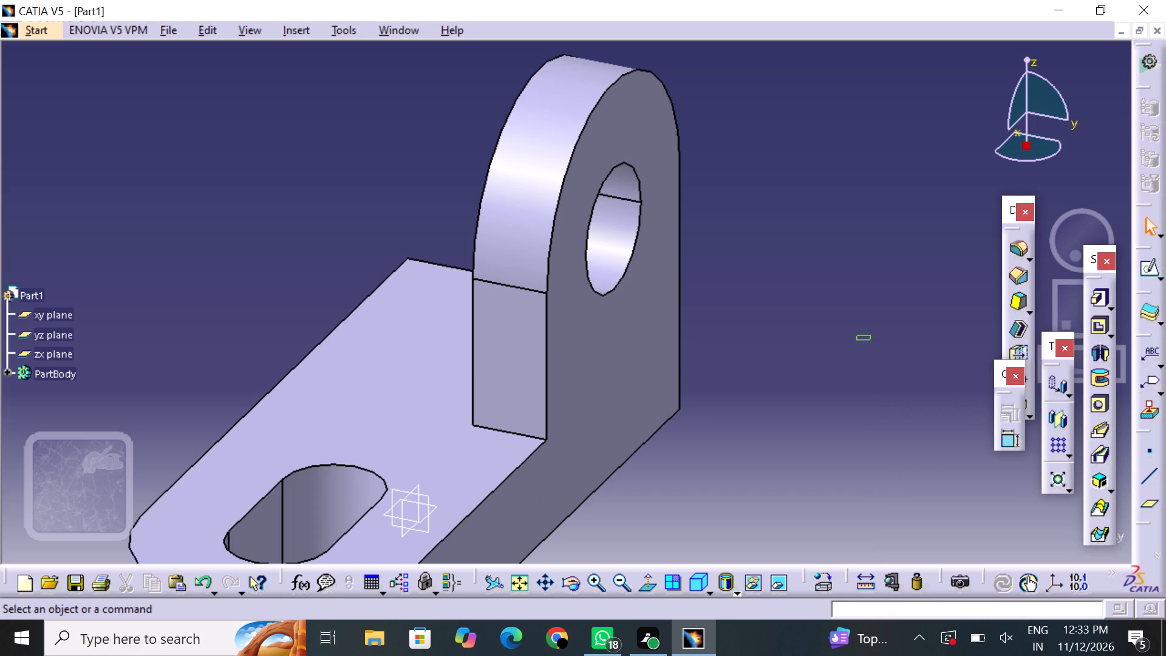
Examine the base and the holed upright from several angles.
middle_drag(796, 321, 844, 293)
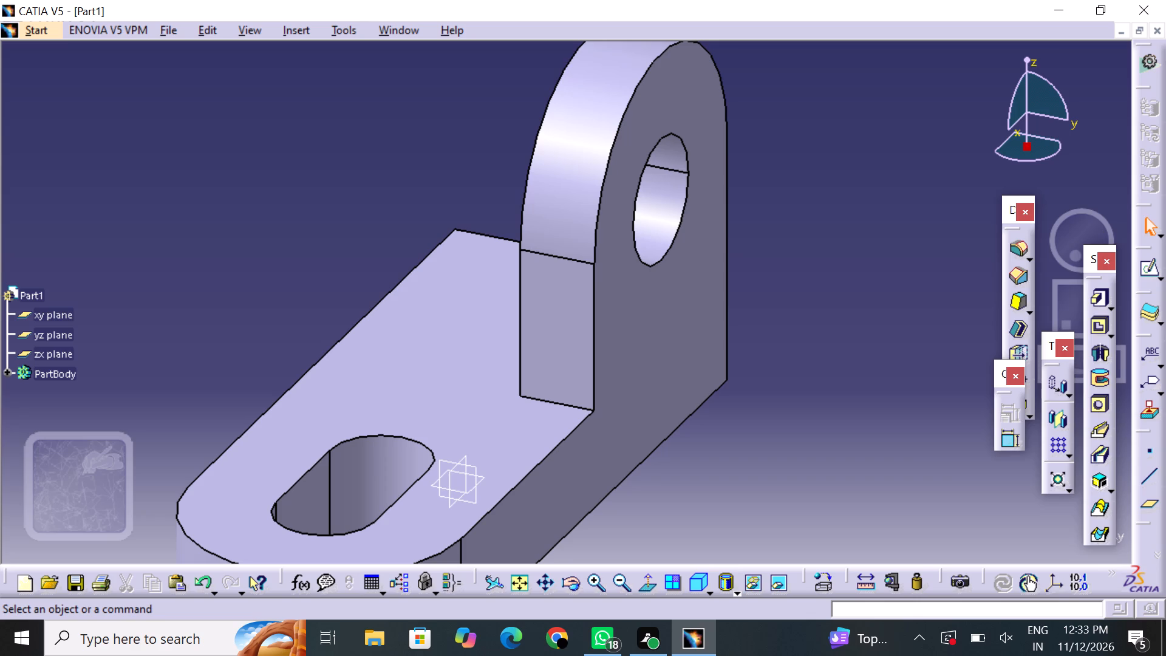
middle_drag(732, 438, 800, 390)
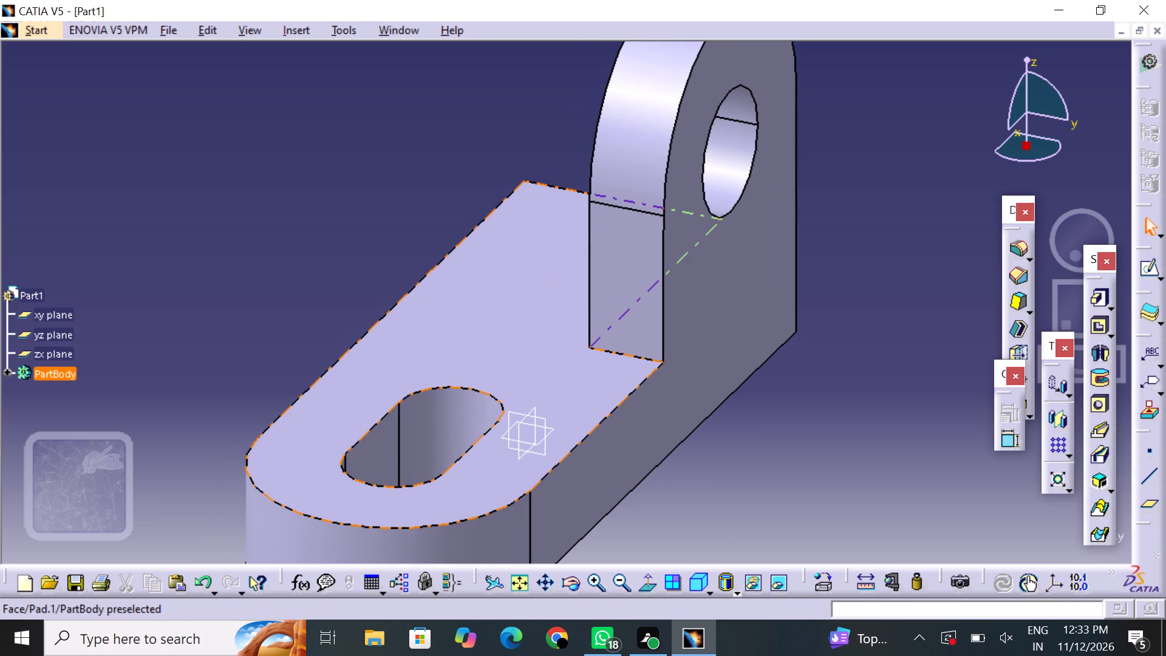
middle_drag(354, 249, 437, 308)
right_drag(354, 248, 437, 308)
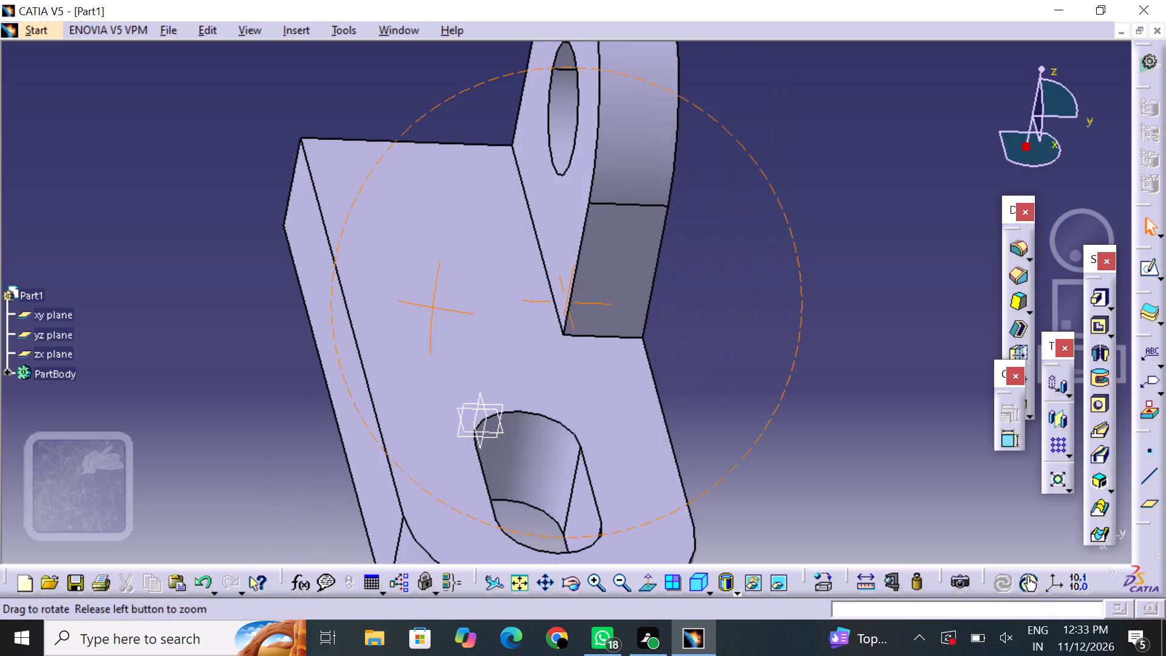
middle_drag(437, 308, 415, 289)
right_drag(437, 308, 411, 276)
middle_drag(430, 301, 445, 275)
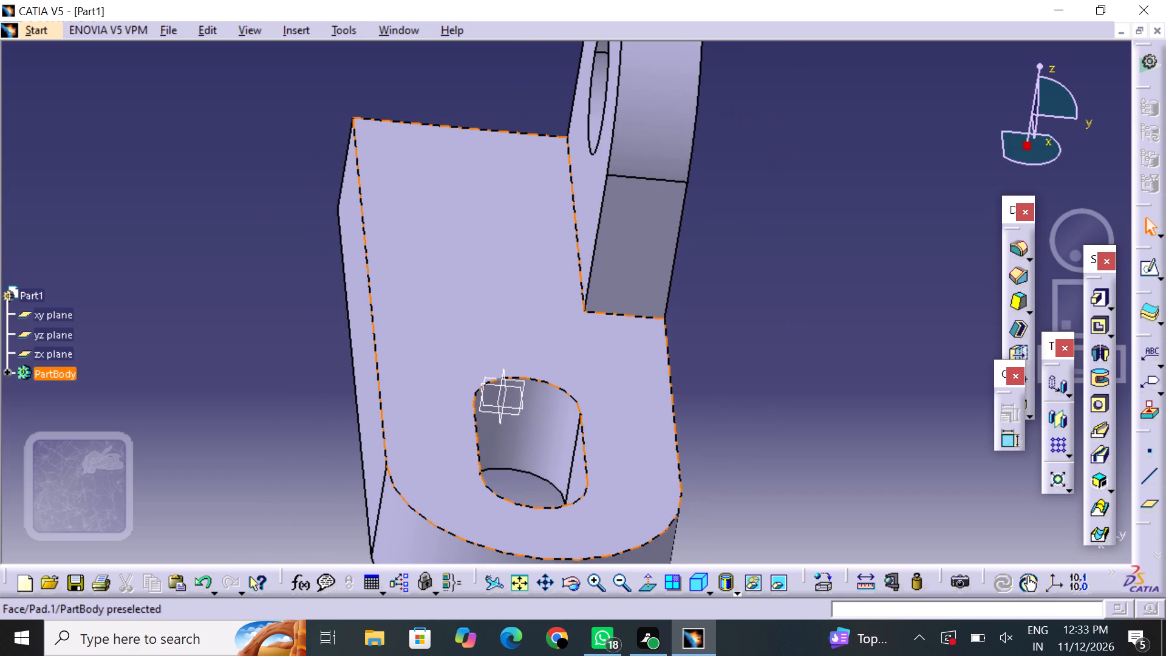
click(617, 577)
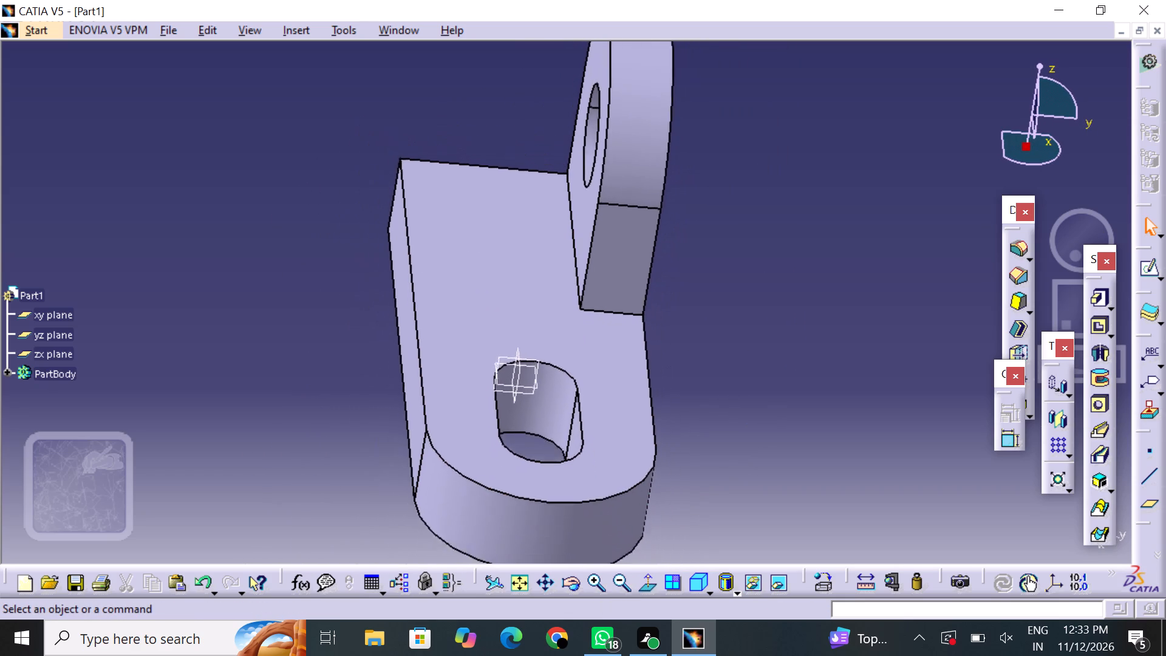
middle_drag(377, 276, 465, 330)
right_drag(383, 280, 465, 330)
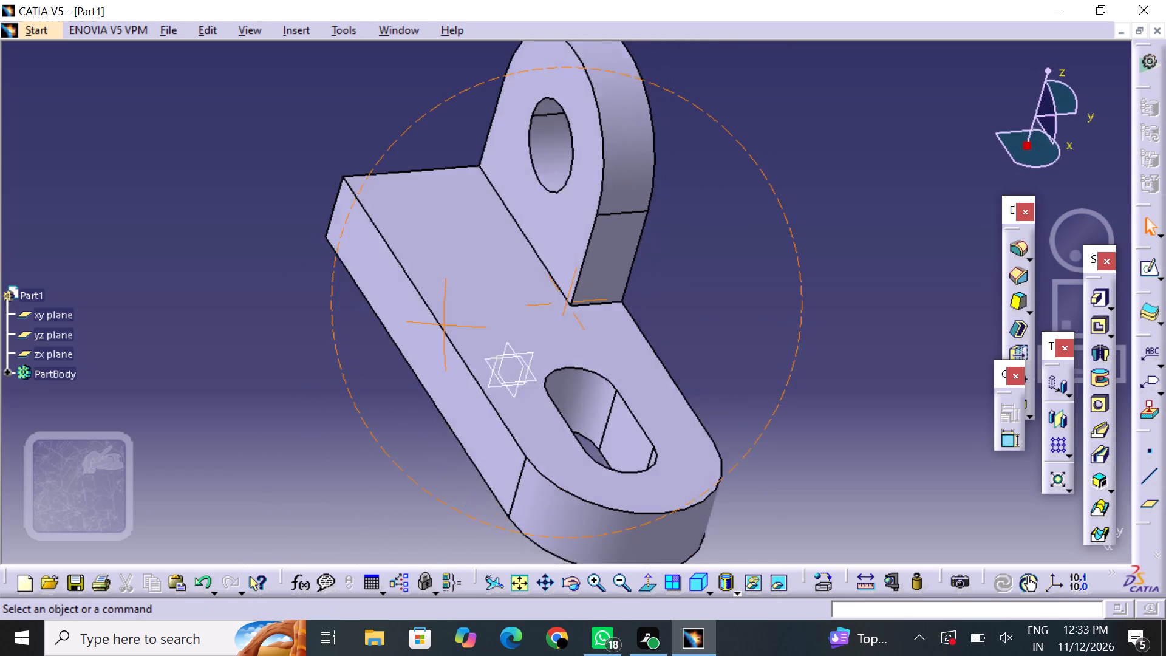
right_drag(465, 330, 648, 310)
middle_drag(465, 330, 648, 310)
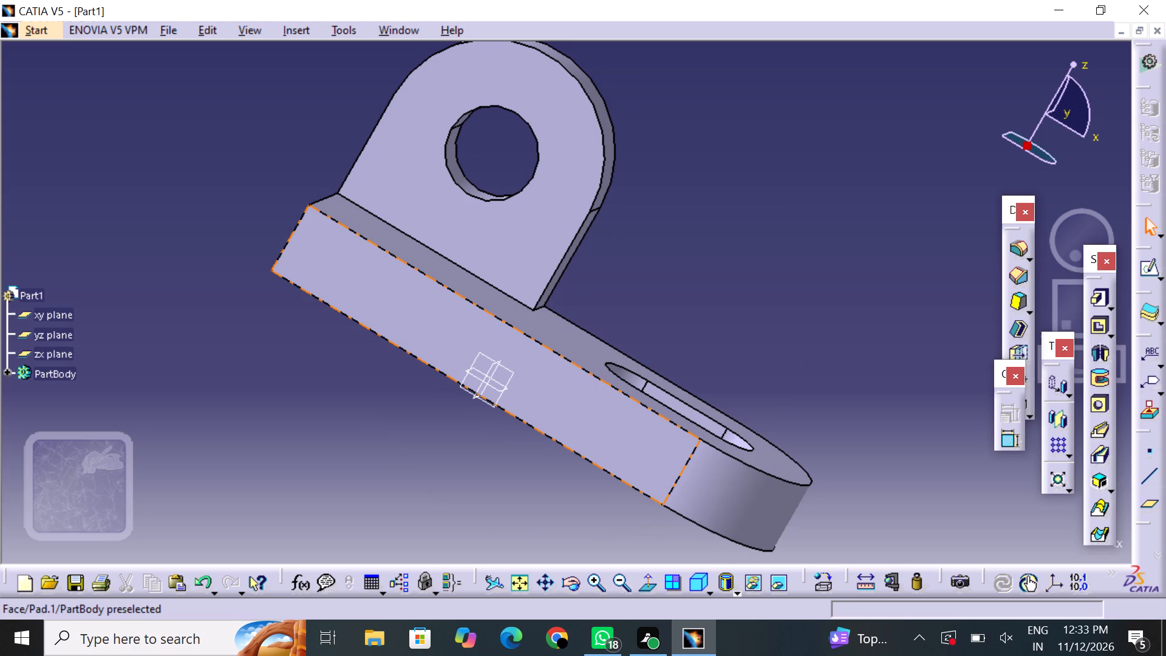
middle_drag(755, 295, 429, 287)
right_drag(755, 295, 429, 287)
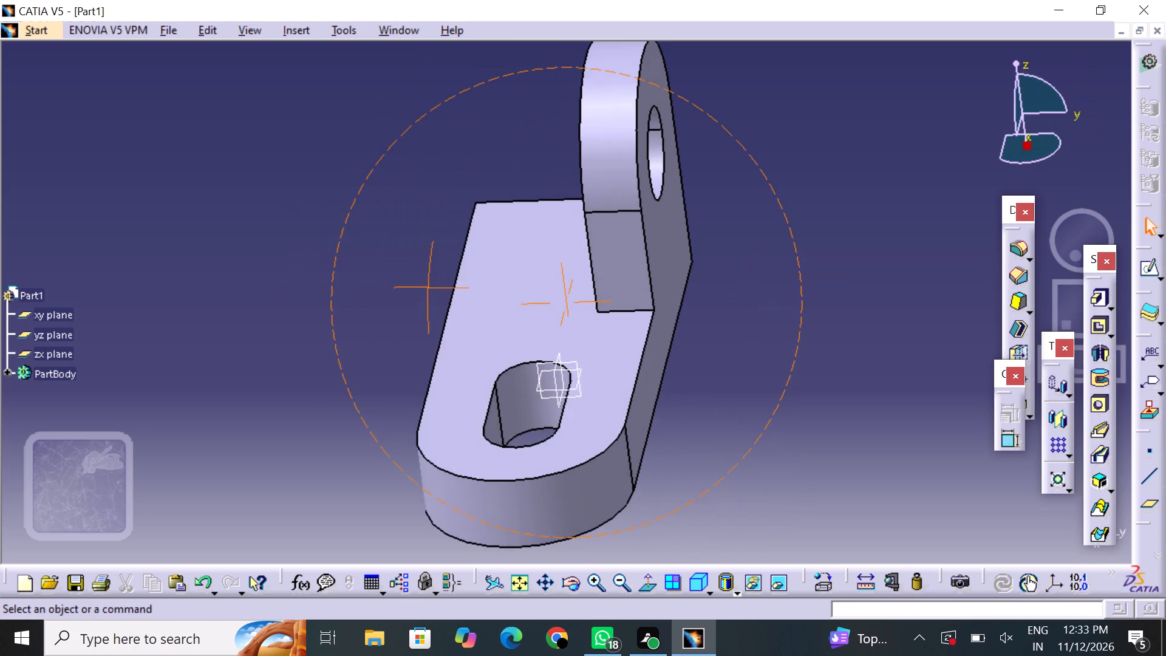
middle_drag(429, 287, 438, 247)
right_drag(429, 287, 438, 247)
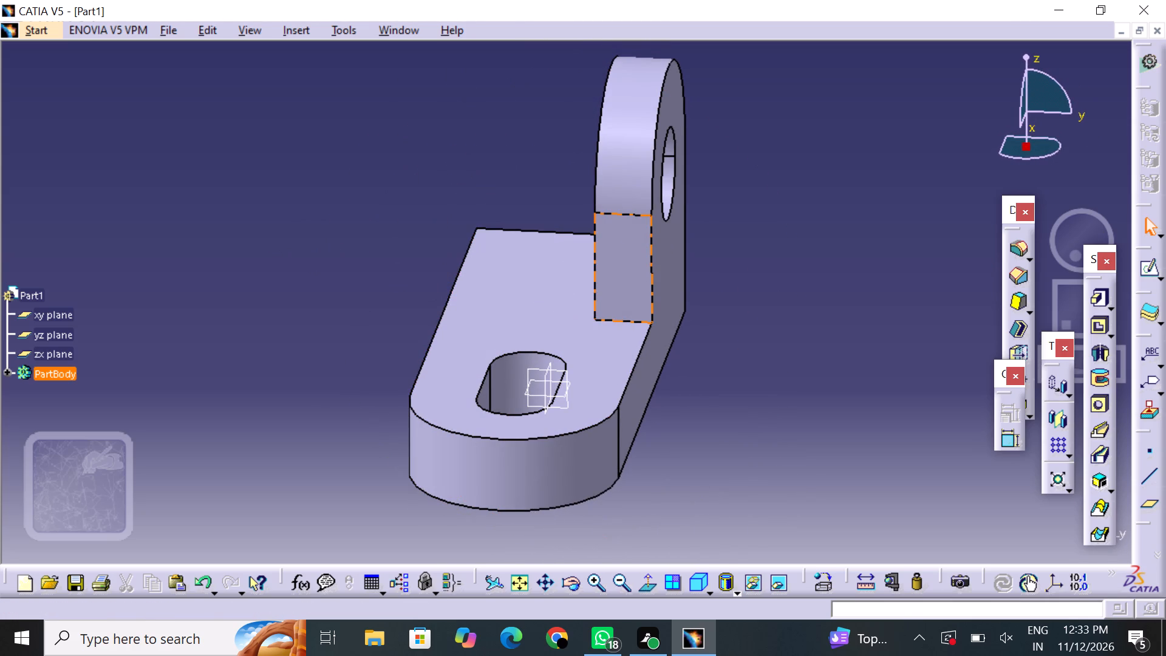
Expand the part body in the tree and highlight the base pad and the upright pad for inspection.
click(4, 371)
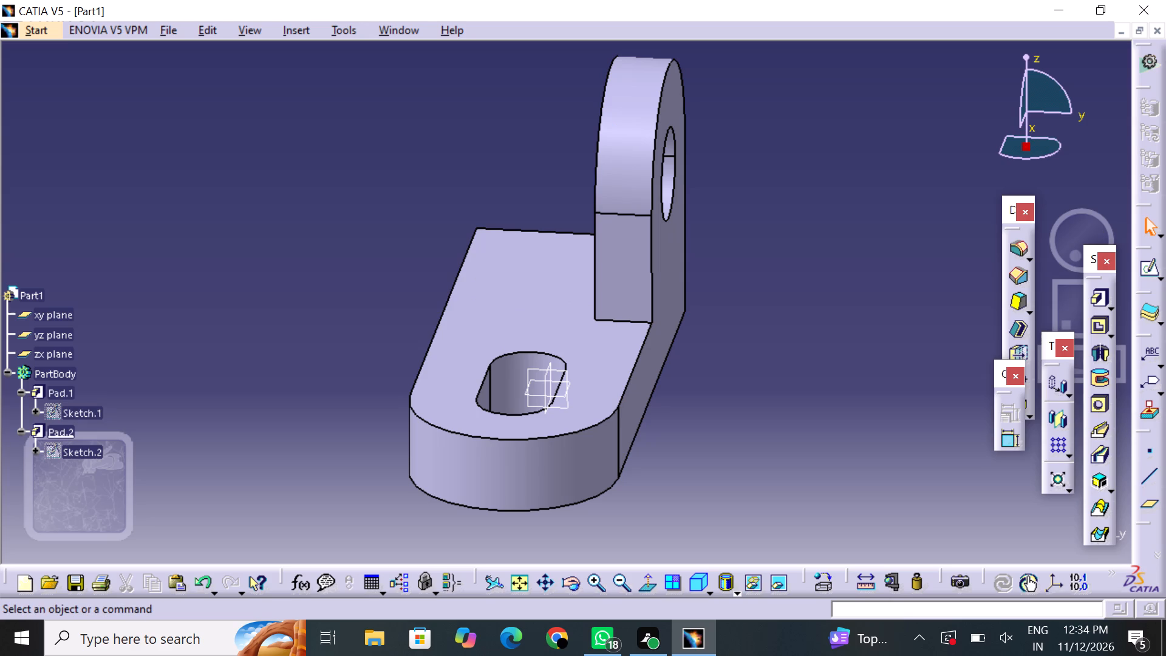
click(36, 425)
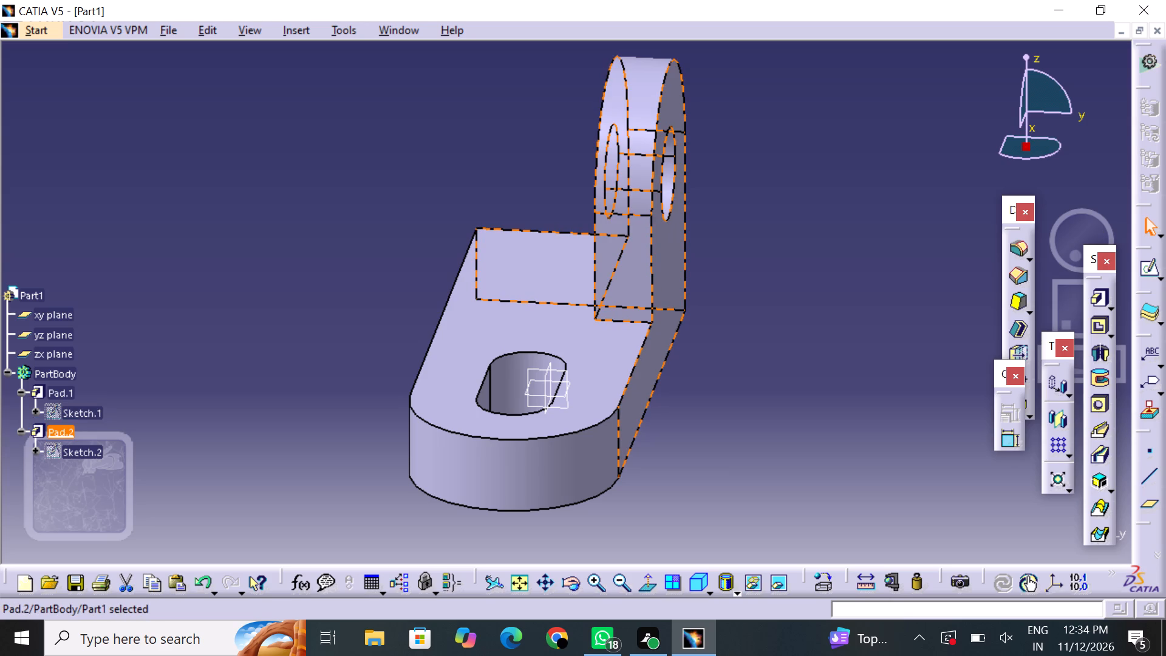
middle_drag(314, 448, 339, 385)
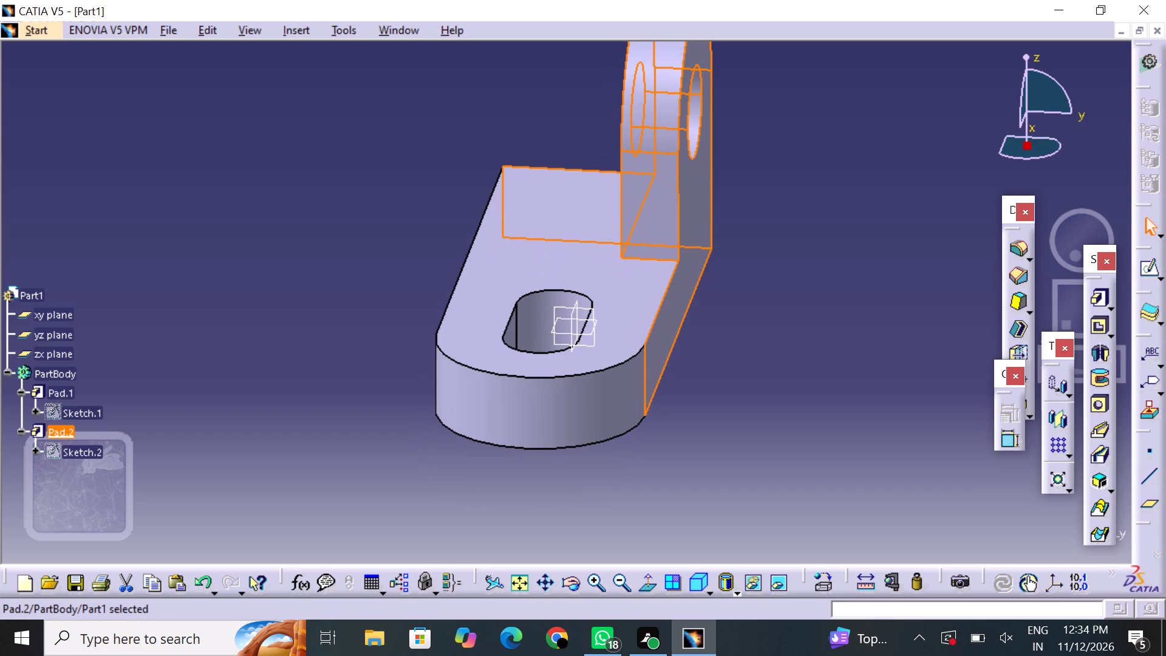
click(88, 409)
click(88, 409)
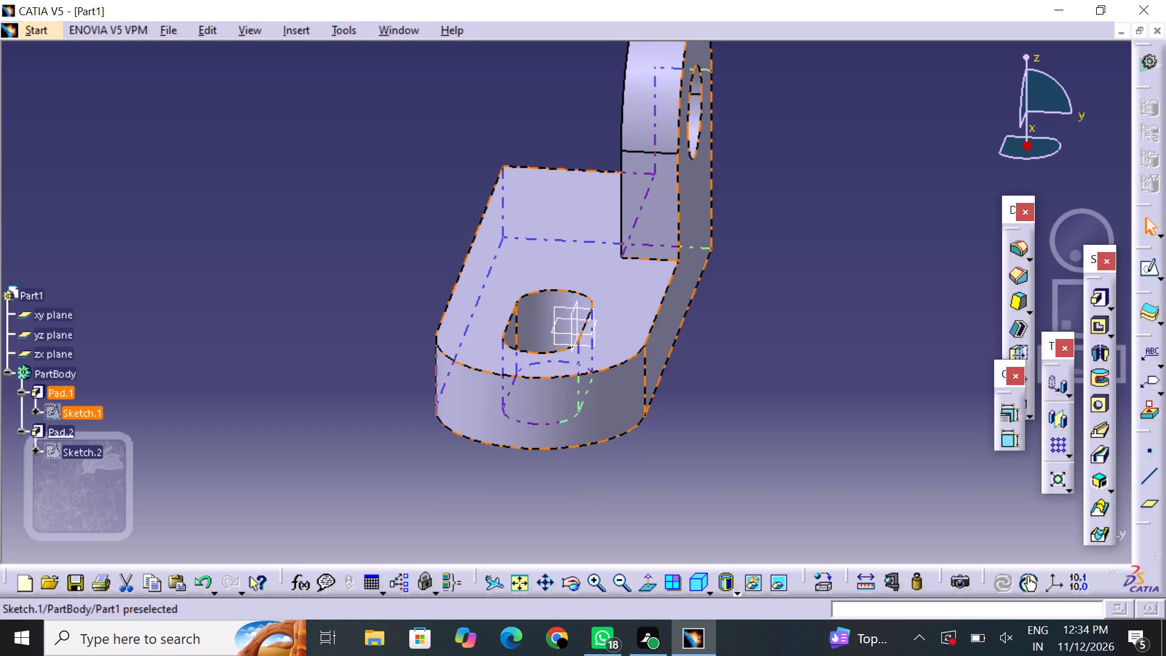
click(50, 397)
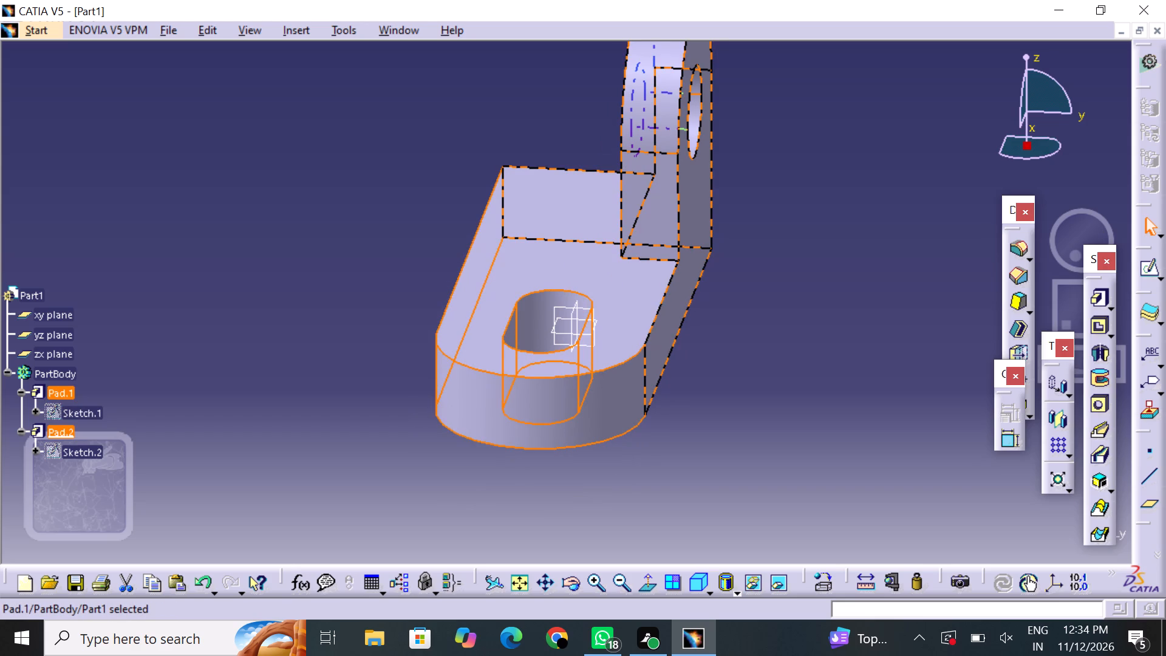
click(58, 432)
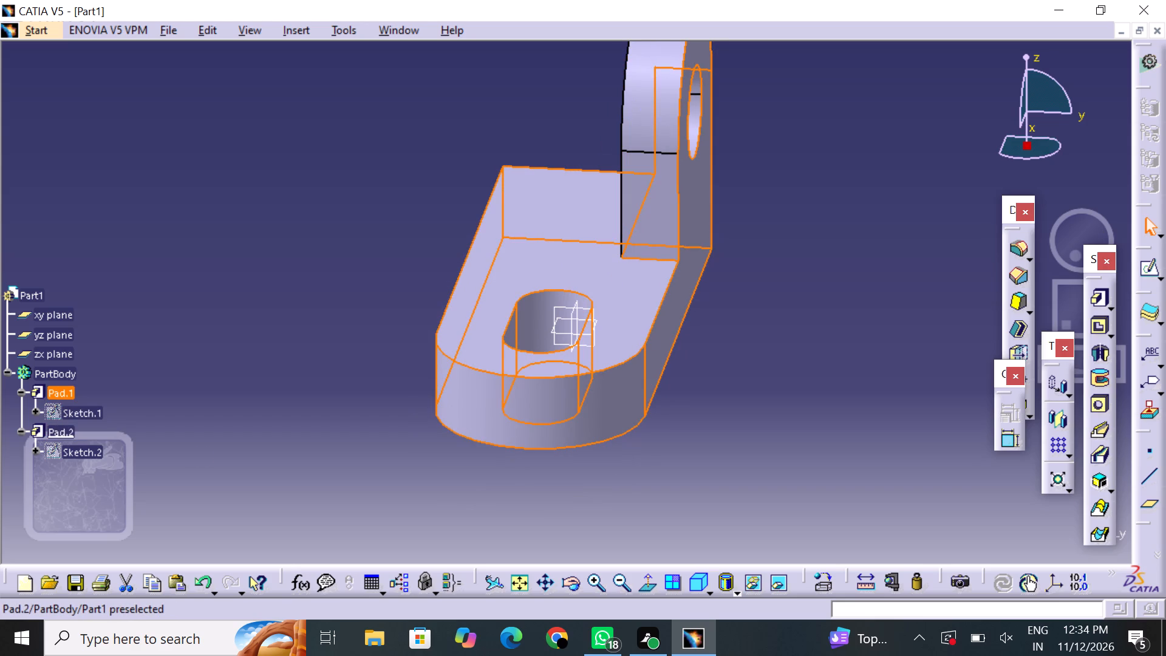
Mirror the upright pad about the zx plane to add a matching upright on the opposite side of the base.
click(202, 457)
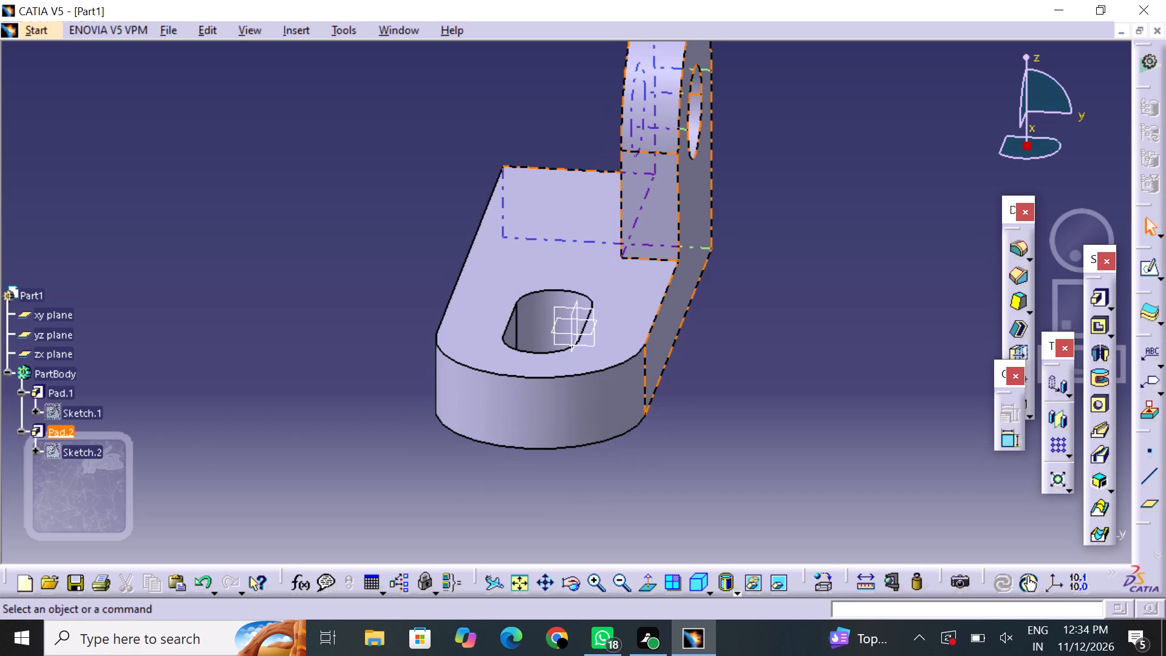
click(68, 432)
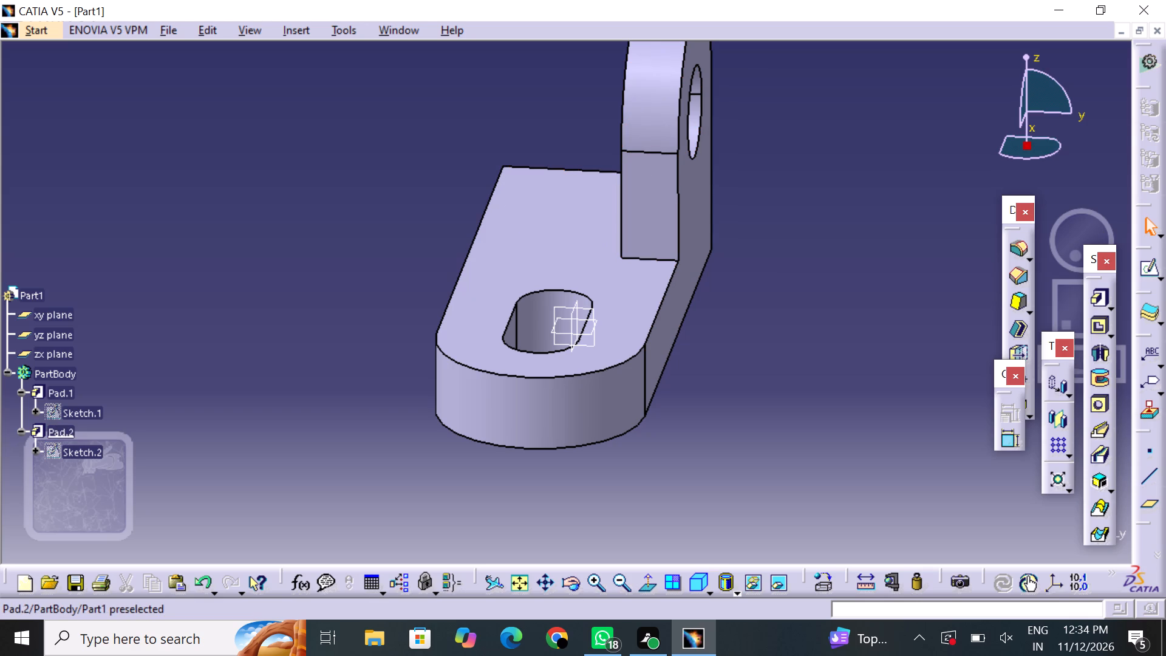
click(19, 432)
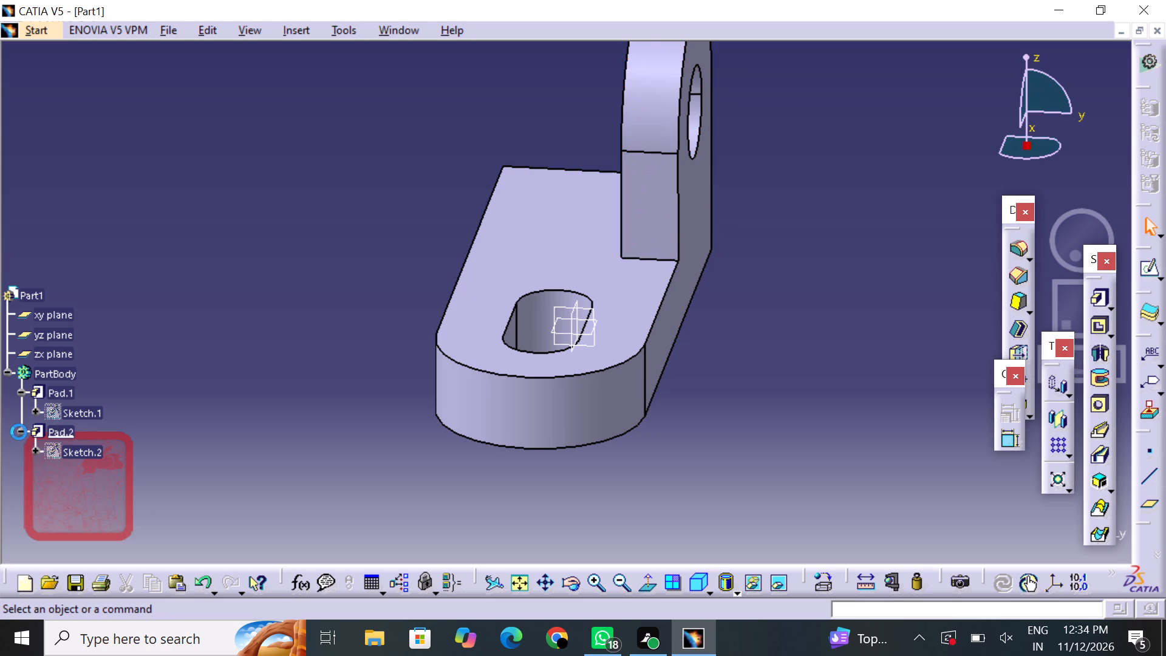
scroll(52, 370, down, 2)
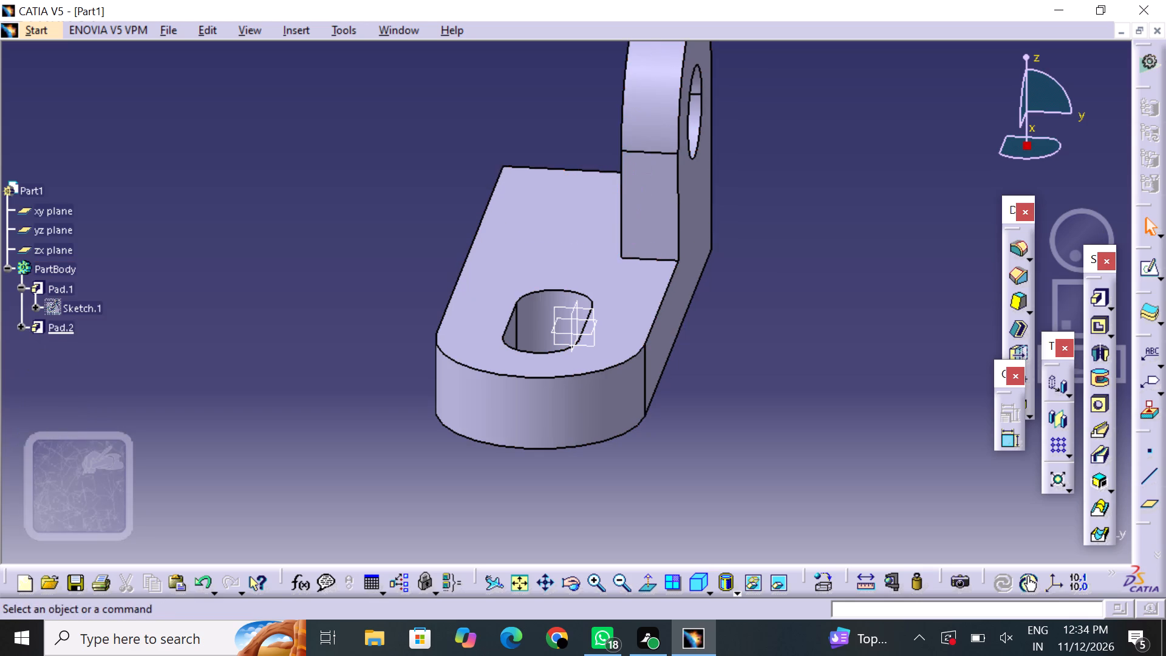
click(57, 332)
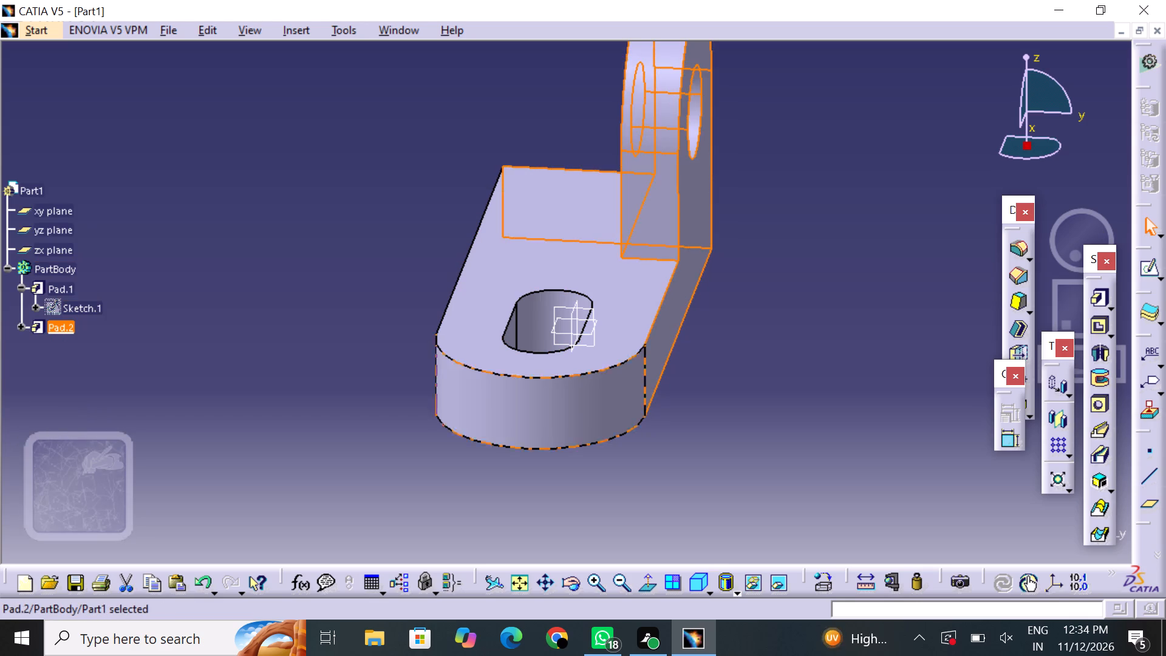
click(1054, 412)
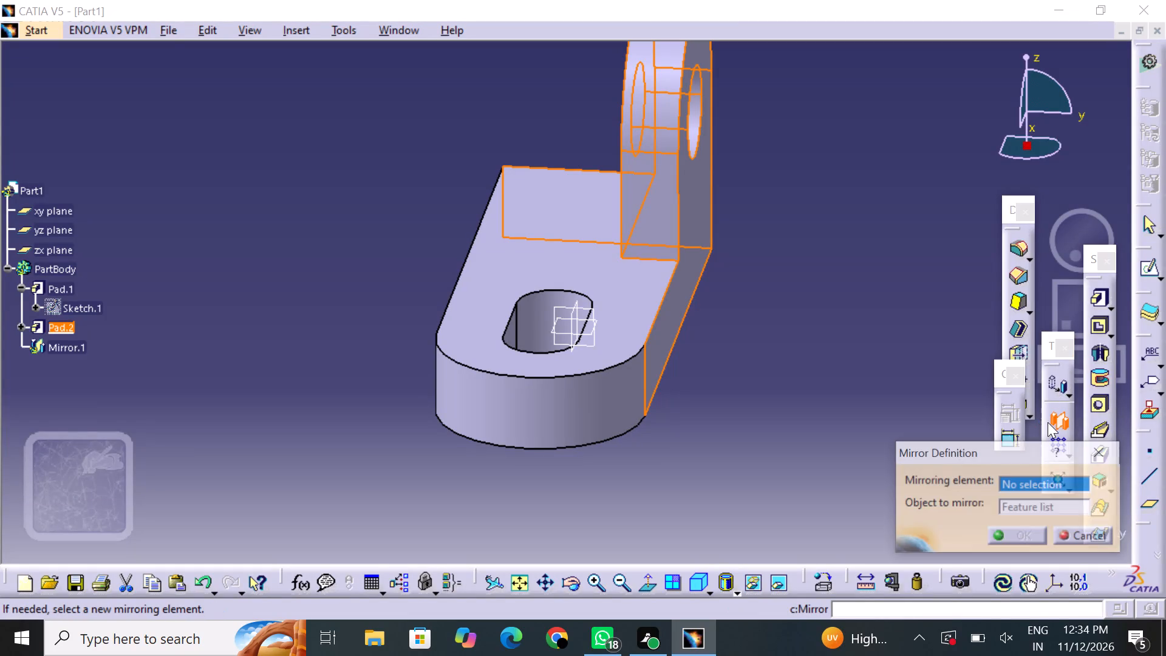
click(569, 319)
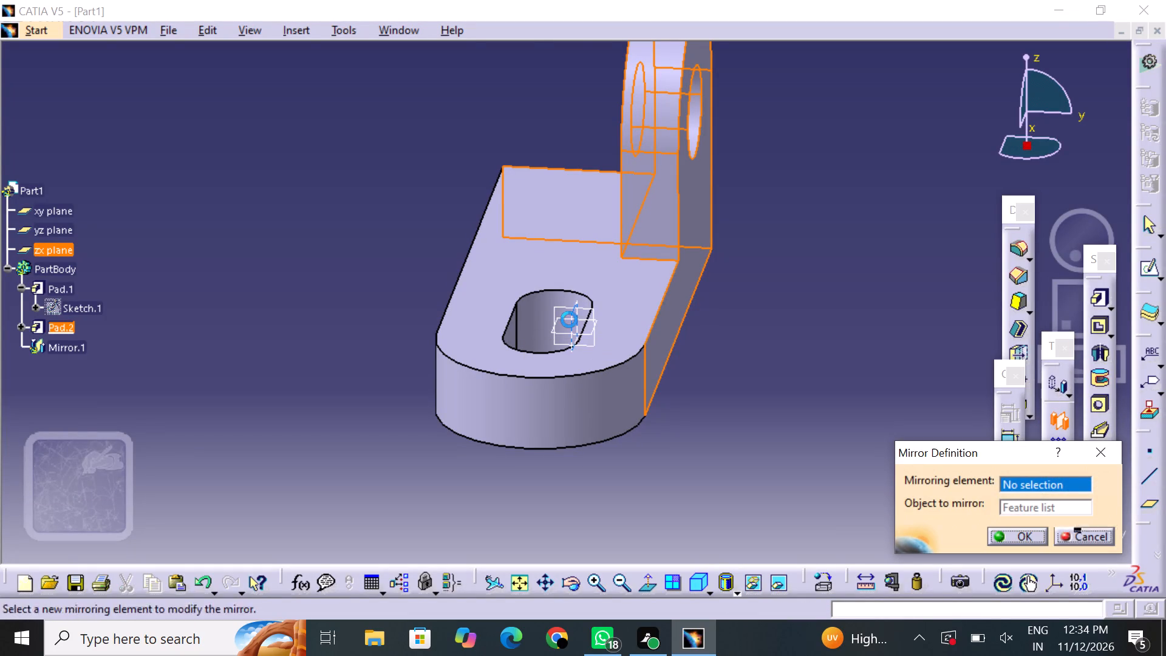
click(1037, 531)
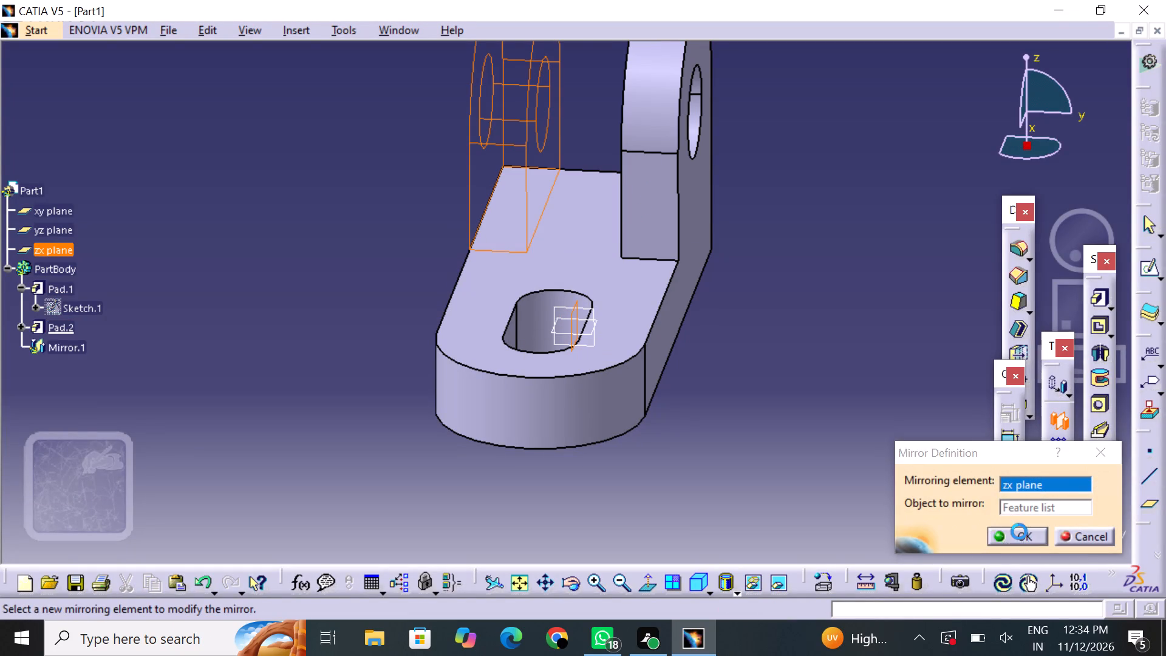
click(784, 470)
Examine the two-upright bracket from several angles, checking both uprights, their holes and the slotted base.
middle_drag(746, 341, 686, 431)
middle_drag(762, 333, 754, 381)
right_drag(762, 338, 771, 352)
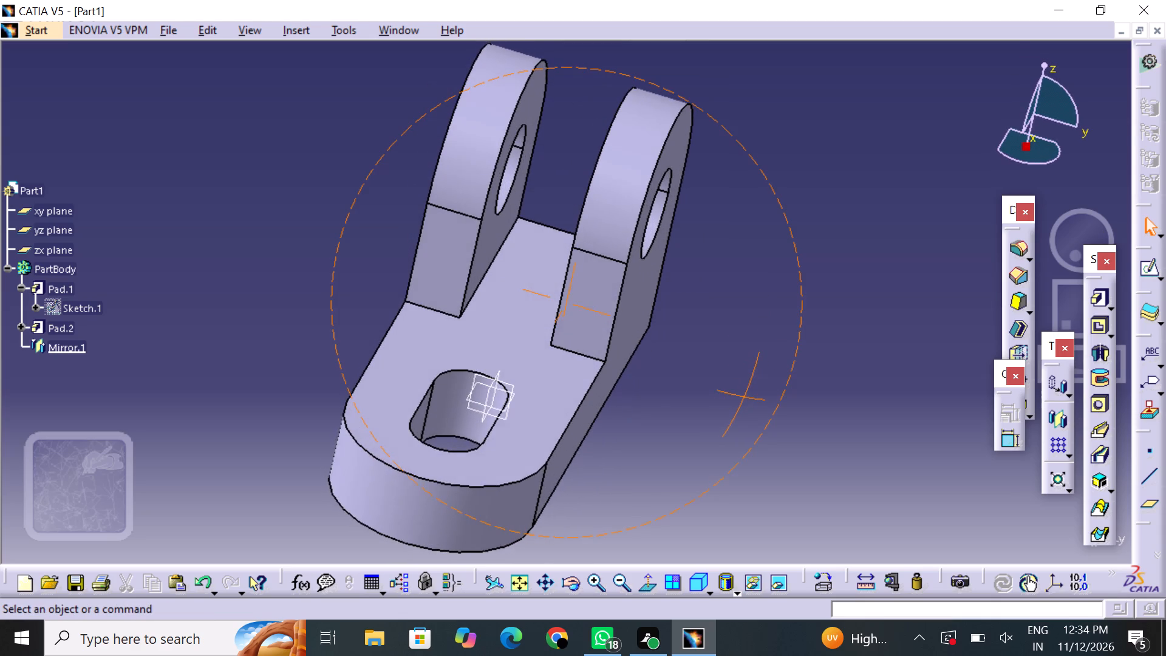
middle_drag(325, 391, 585, 428)
right_drag(330, 397, 585, 428)
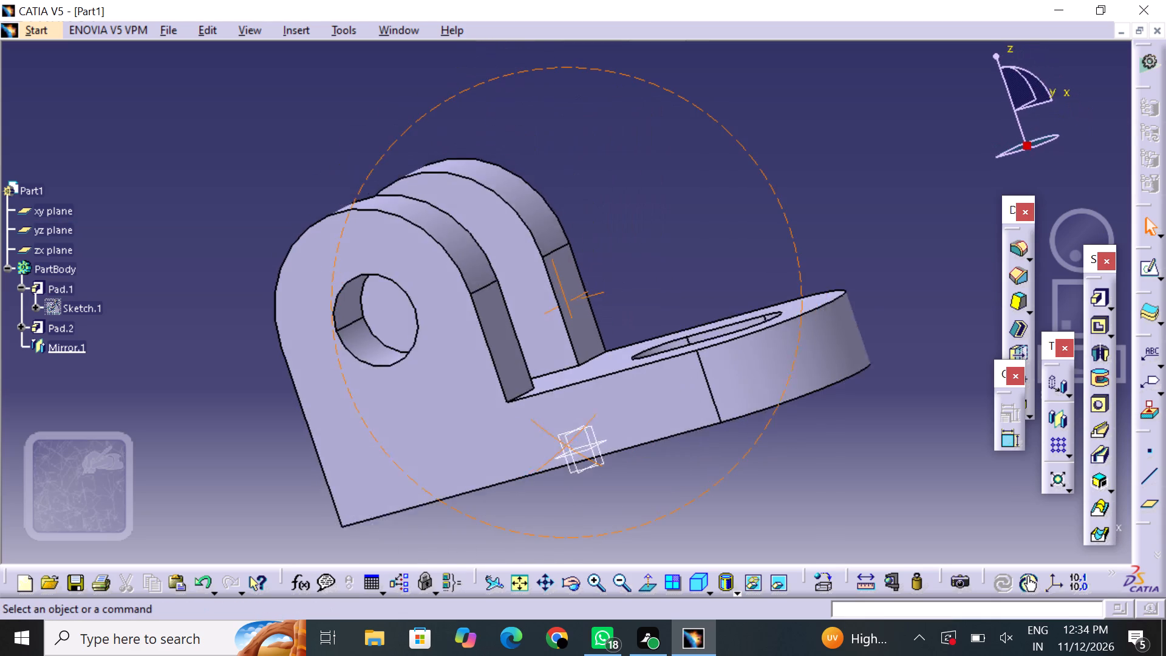
right_drag(585, 428, 595, 422)
middle_drag(585, 428, 599, 420)
middle_drag(751, 264, 778, 398)
right_drag(751, 264, 778, 398)
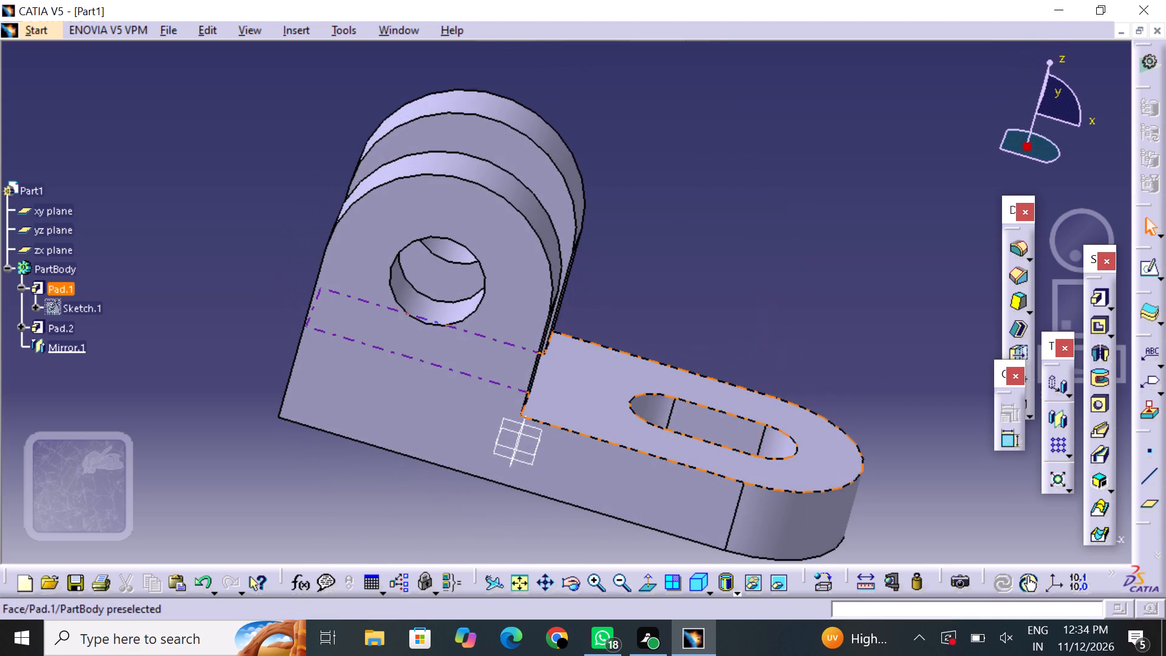
middle_drag(731, 306, 740, 228)
middle_drag(868, 301, 819, 241)
right_drag(868, 301, 819, 241)
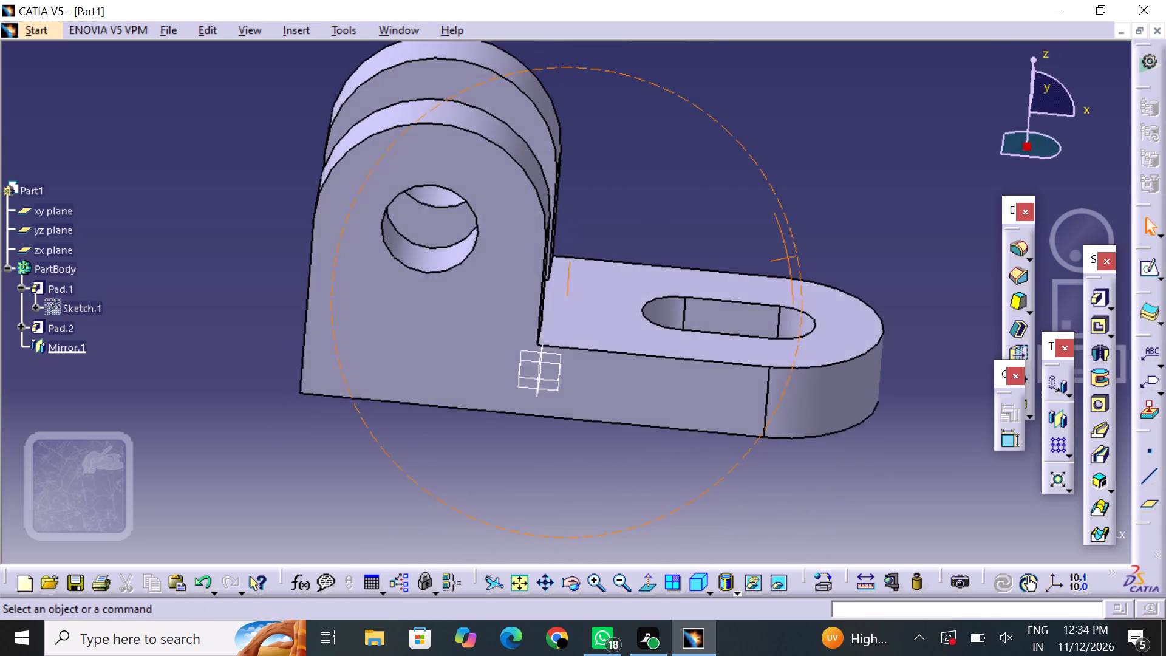
right_drag(819, 241, 804, 236)
middle_drag(819, 241, 800, 236)
middle_drag(771, 167, 664, 227)
right_drag(772, 167, 664, 227)
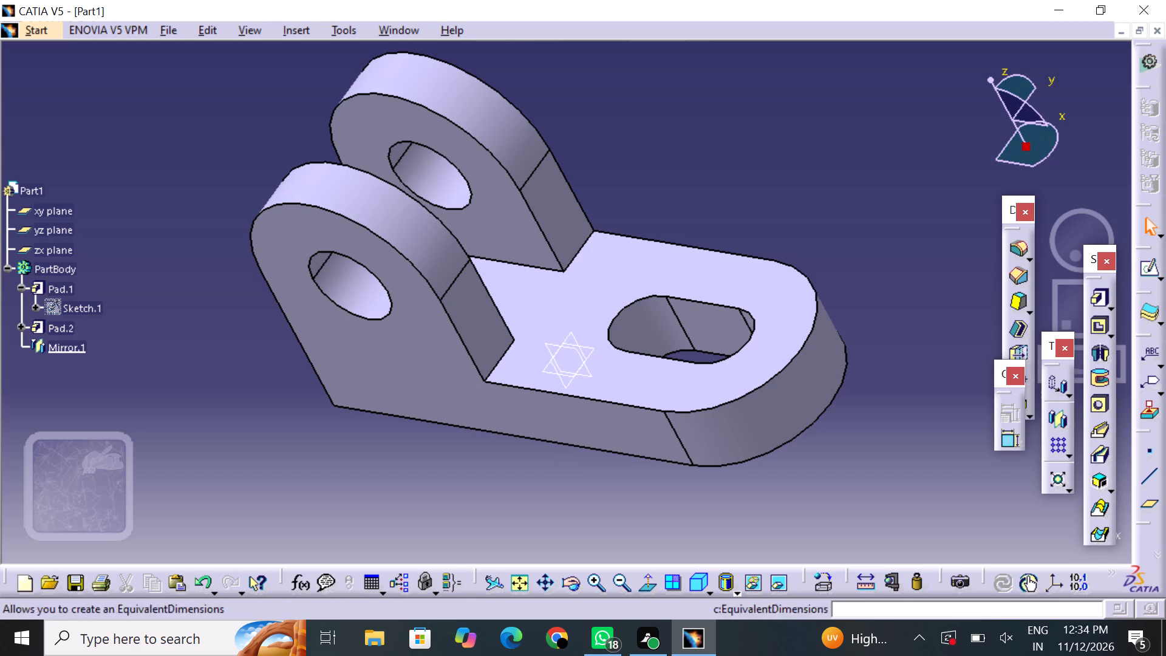
Set the fill colour of the flat outer side face spanning the base and mirrored upright to purple.
middle_drag(310, 416, 398, 313)
right_drag(310, 415, 398, 313)
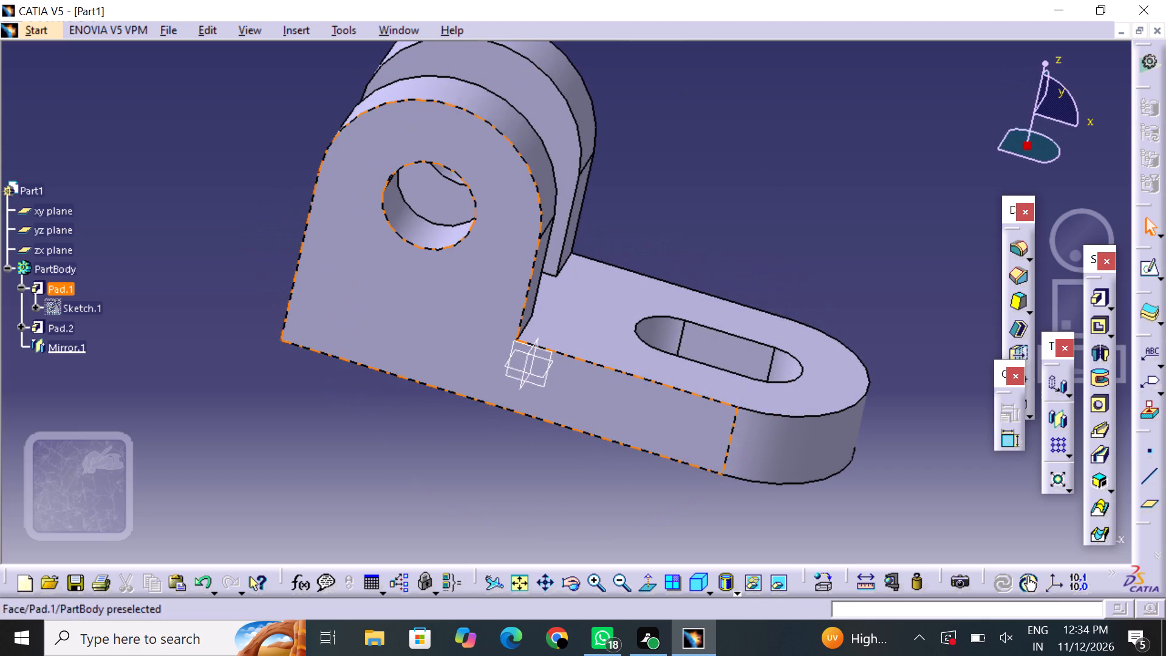
middle_drag(435, 465, 470, 382)
right_drag(435, 465, 470, 382)
middle_drag(451, 420, 456, 468)
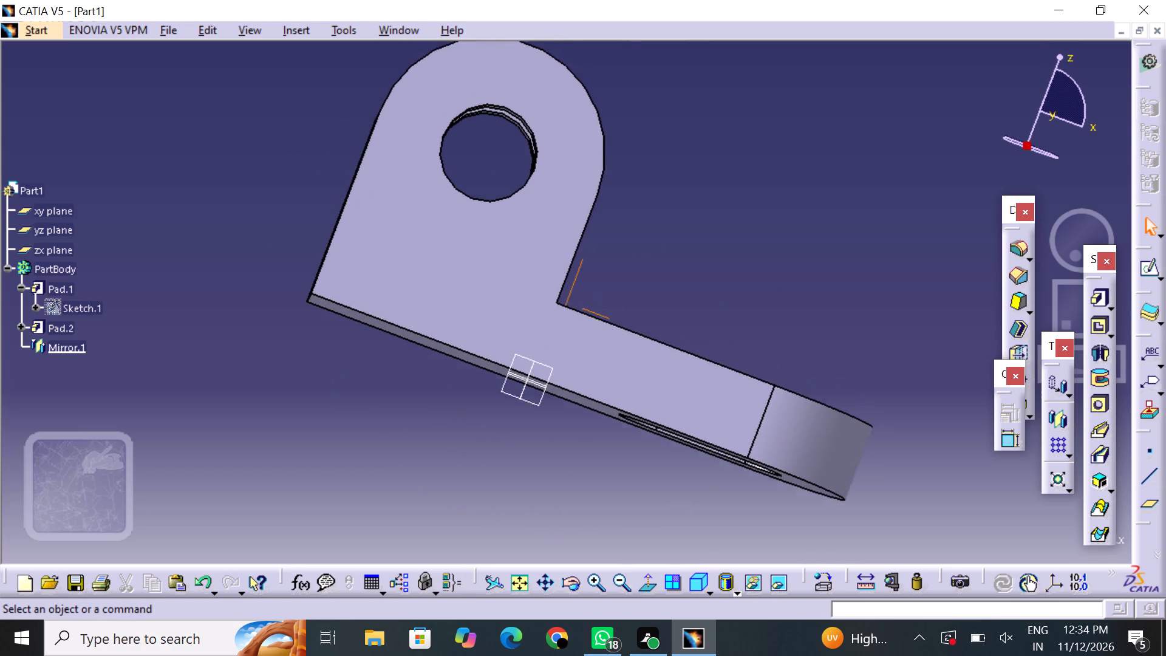
middle_drag(456, 468, 457, 512)
click(501, 376)
right_click(501, 375)
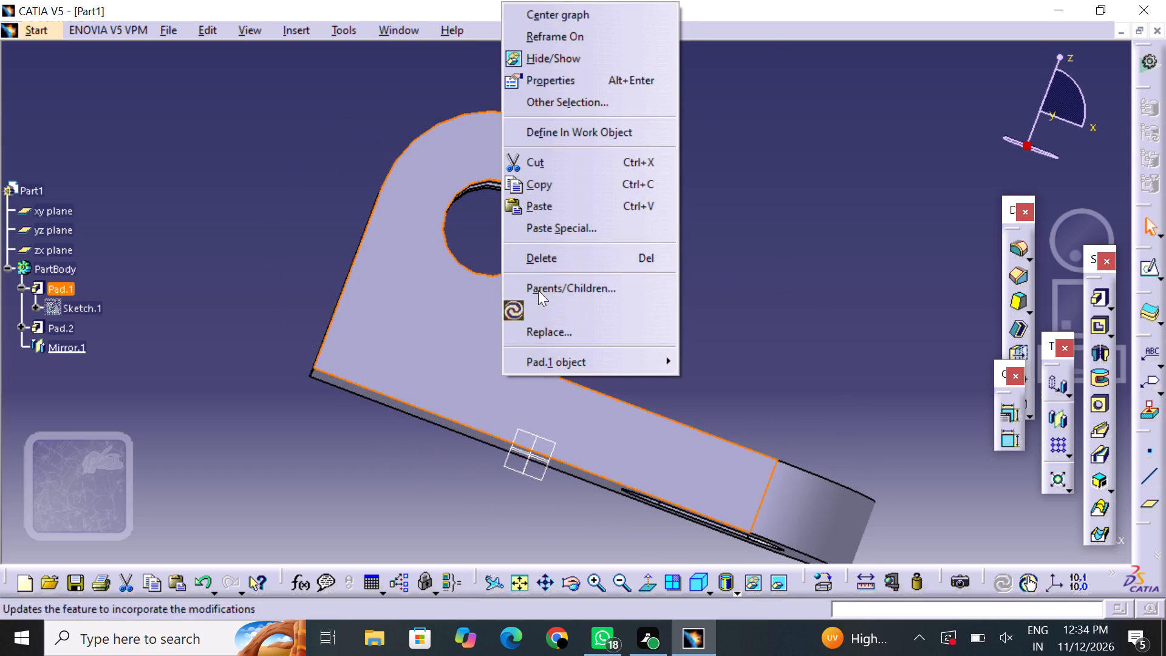
click(574, 78)
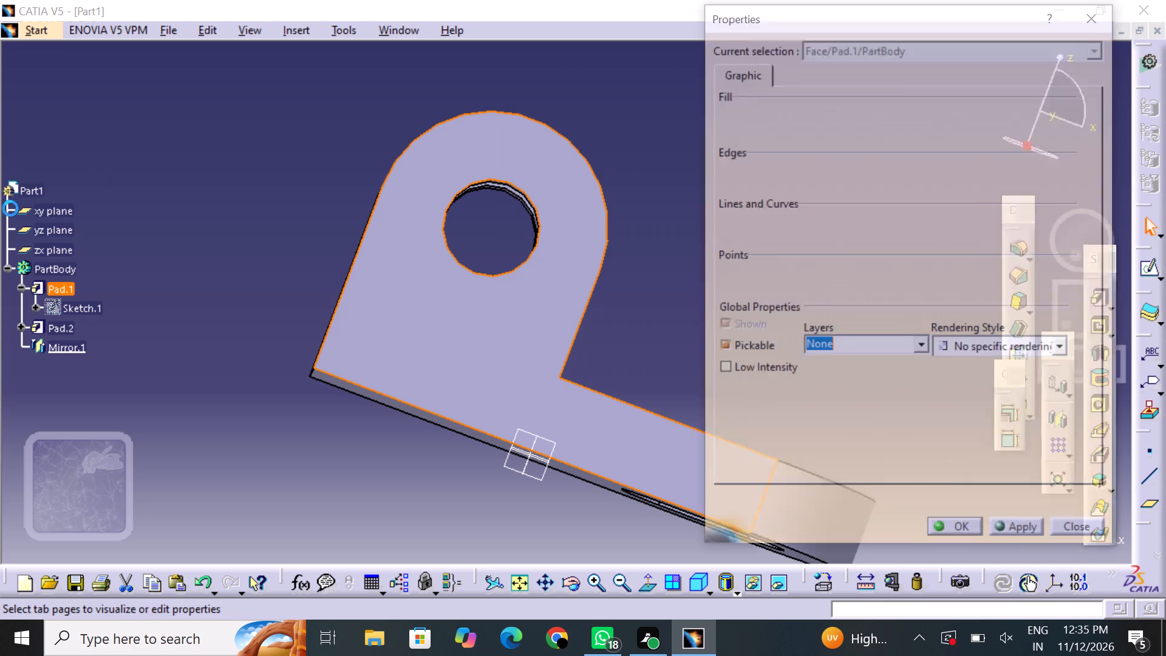
click(768, 132)
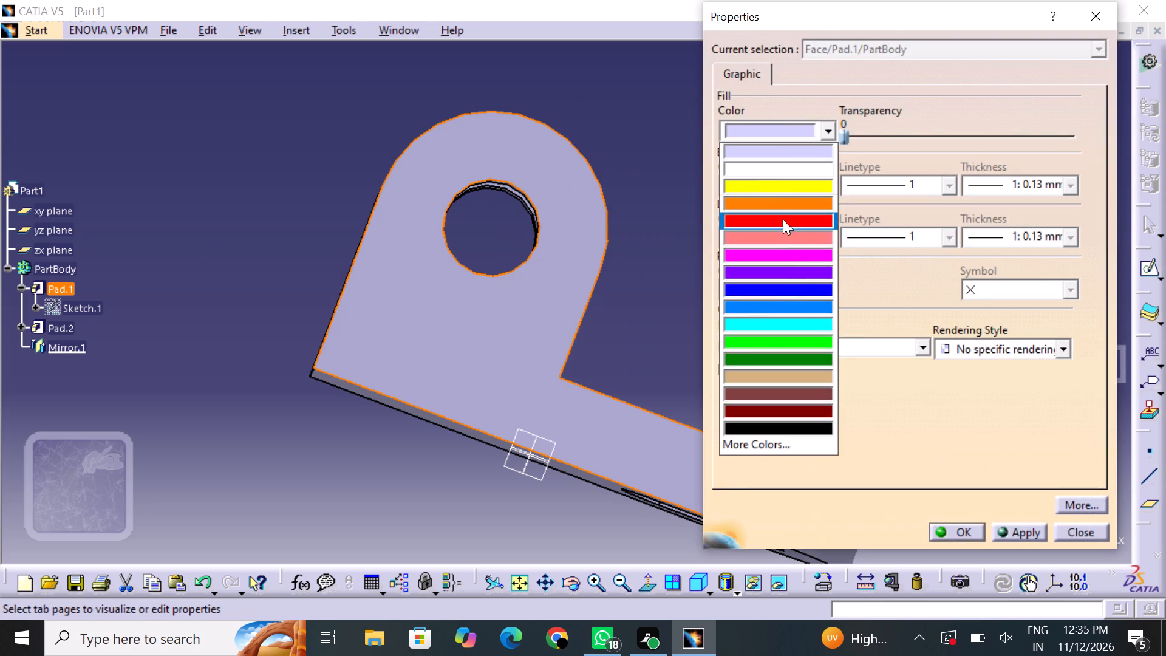
click(798, 273)
click(966, 523)
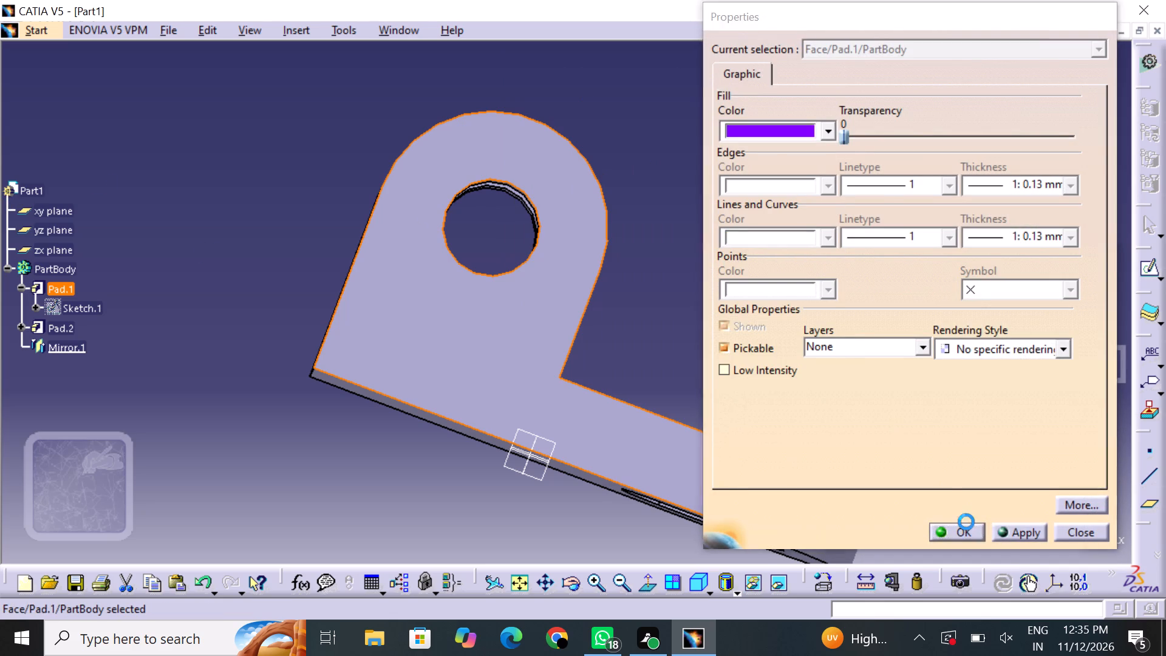
click(774, 398)
Set the fill colour of the base's rounded end face to blue.
middle_drag(794, 398, 658, 357)
right_drag(795, 398, 658, 357)
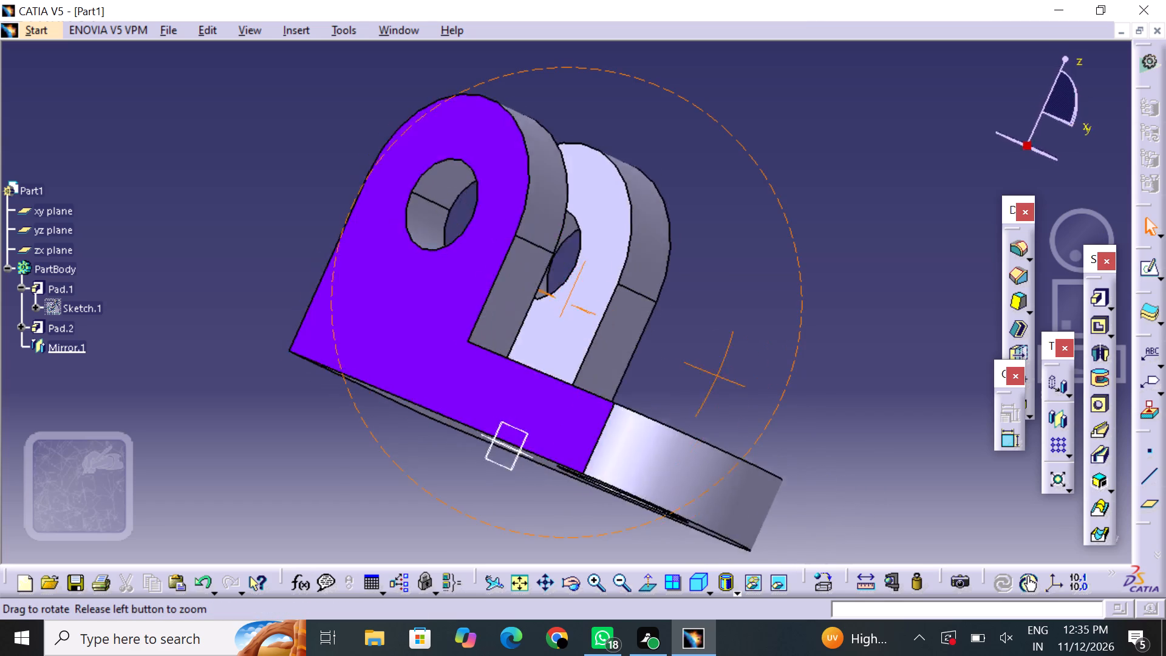
middle_drag(658, 357, 521, 357)
right_drag(658, 357, 520, 357)
click(457, 490)
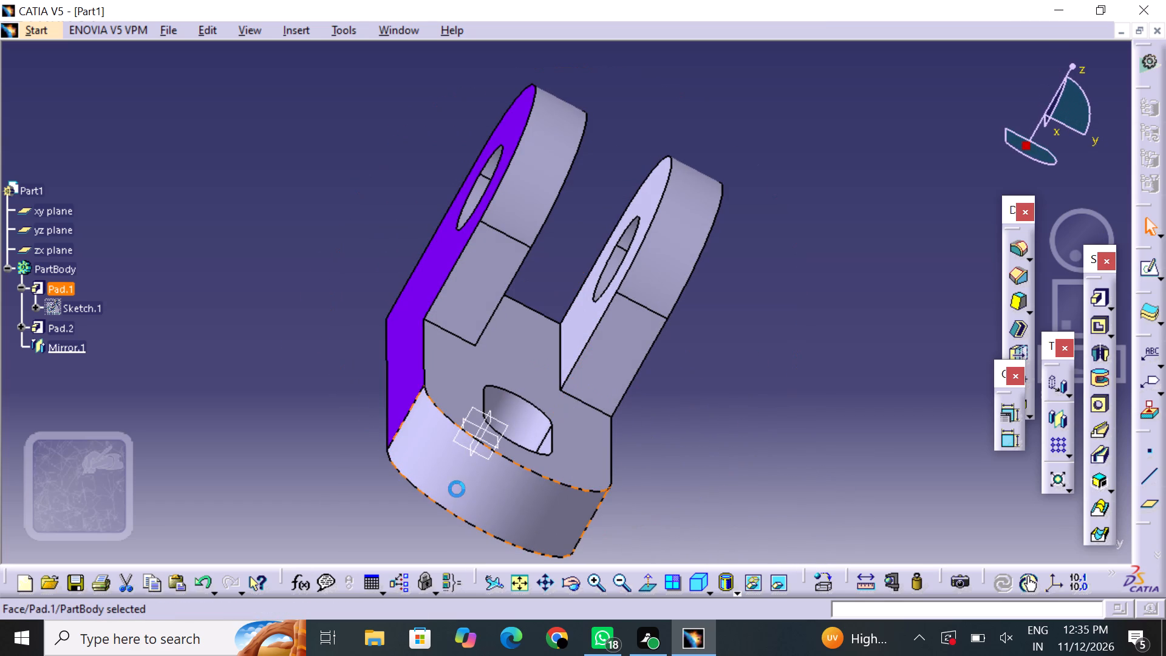
right_click(455, 488)
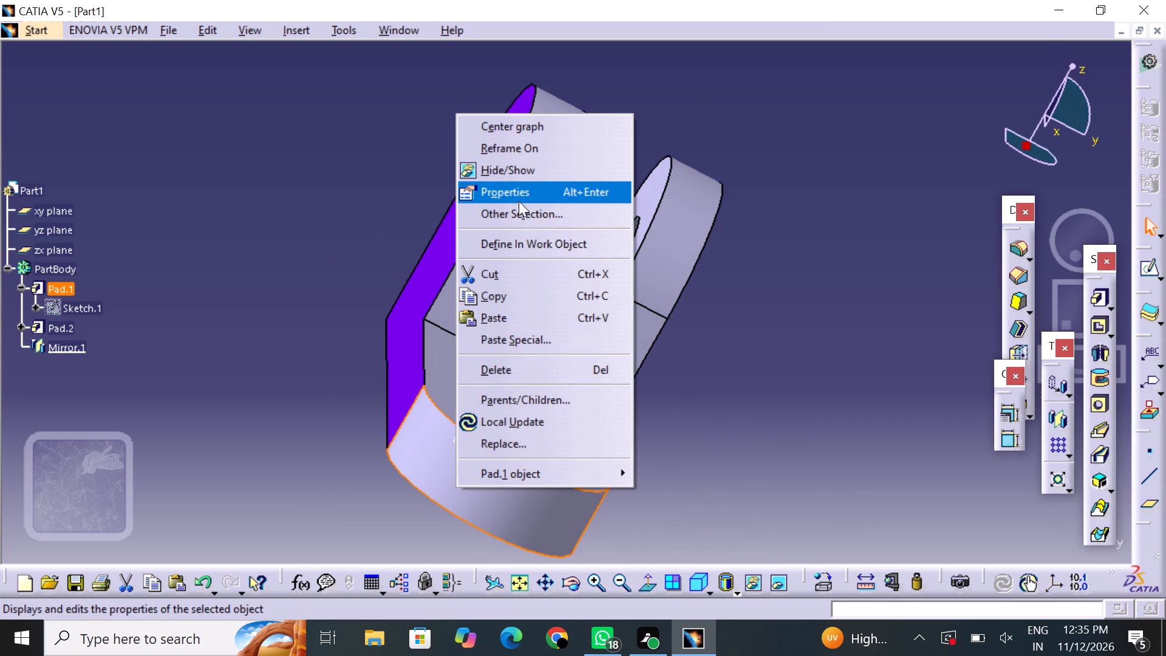
click(520, 197)
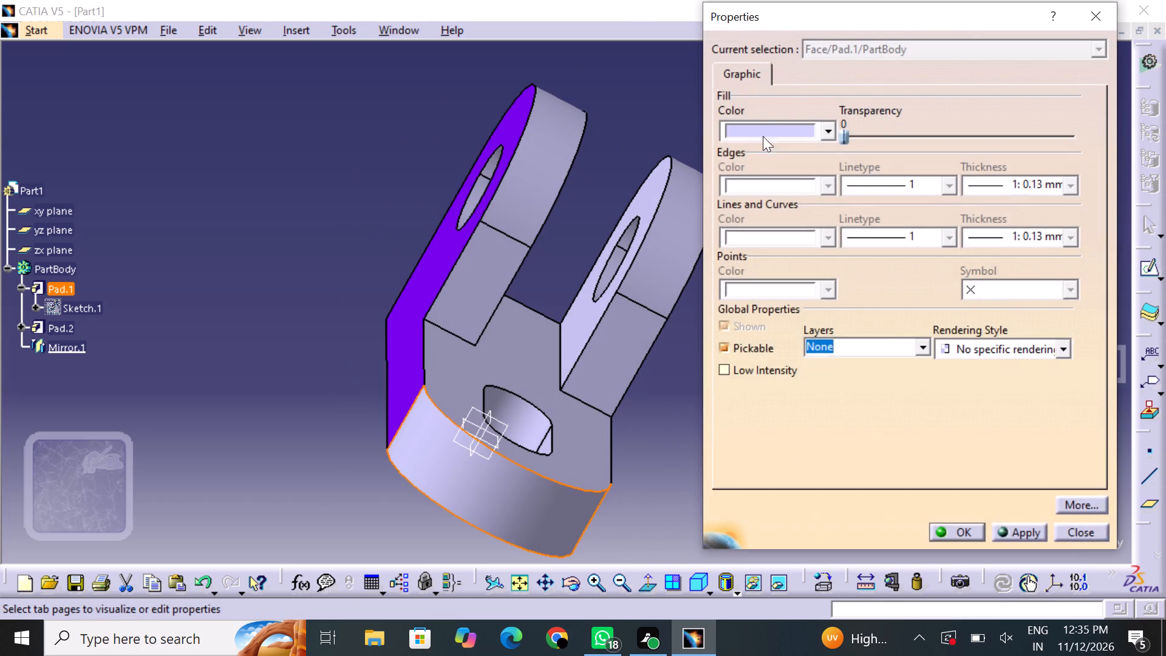
click(763, 126)
click(772, 288)
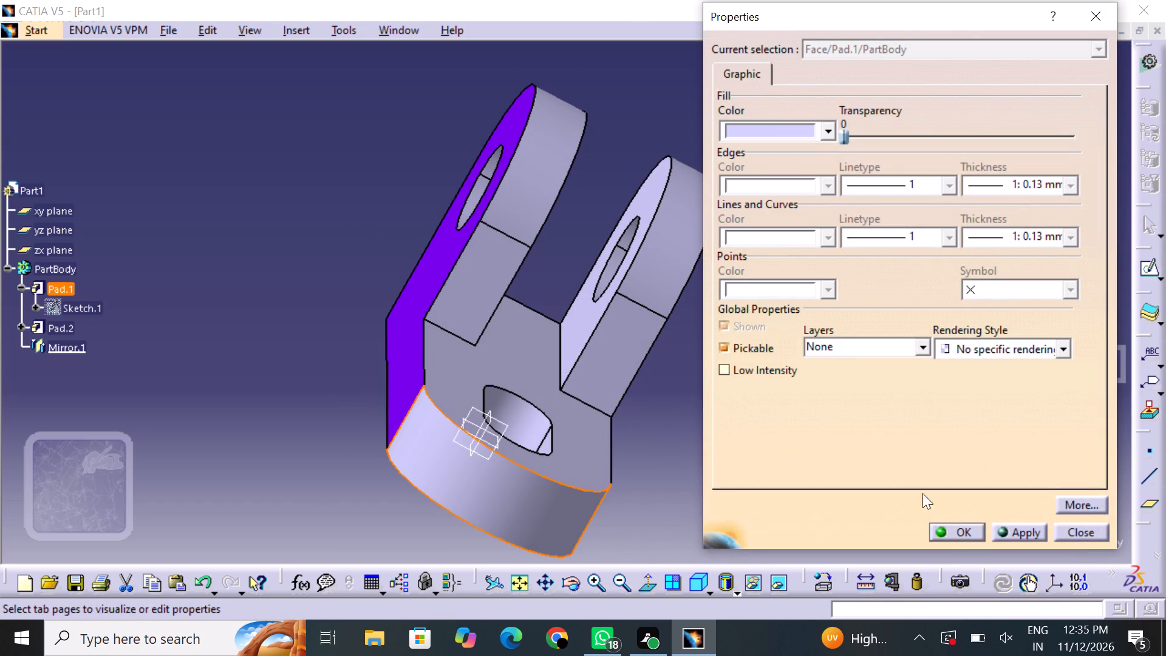
click(968, 530)
click(731, 459)
Set the fill colour of the opposite flat outer side face, spanning the base and original upright, to blue.
middle_drag(694, 423, 688, 423)
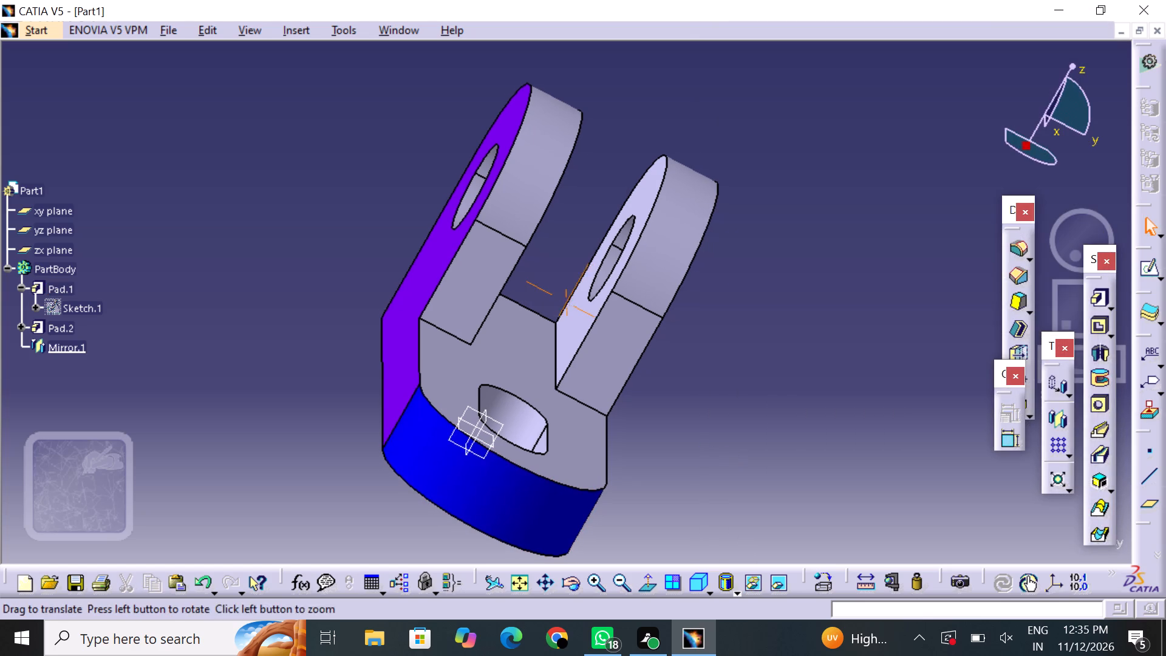
middle_drag(688, 423, 495, 261)
right_drag(683, 422, 495, 261)
click(509, 397)
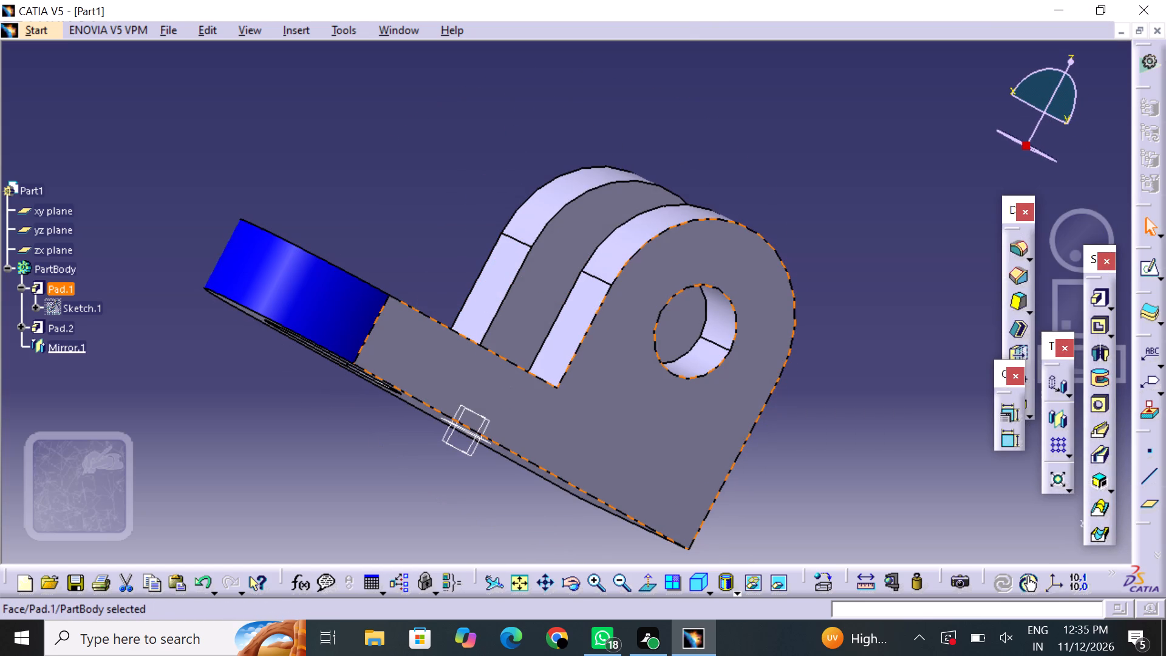
right_click(509, 397)
click(642, 100)
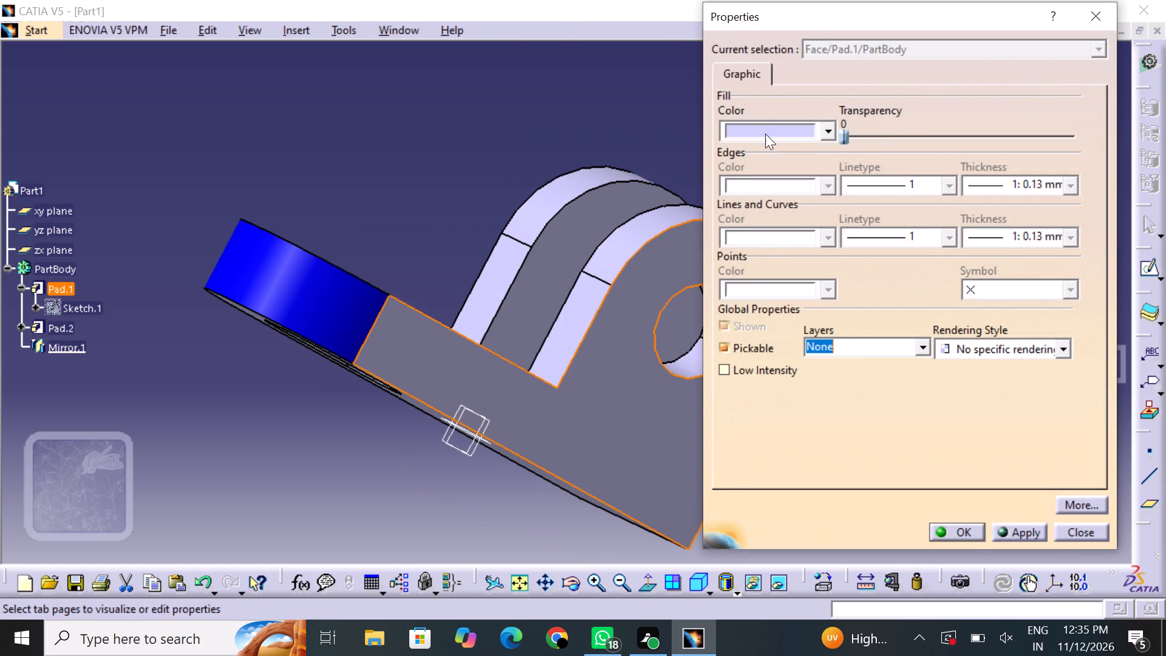
click(765, 133)
click(782, 289)
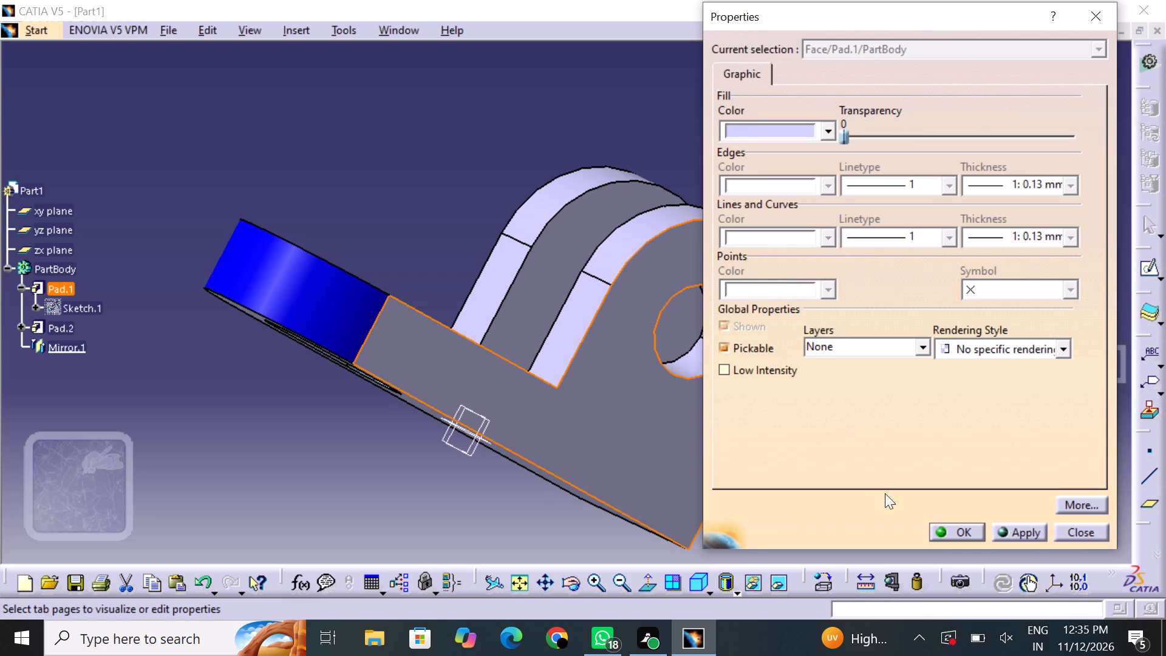
click(971, 535)
click(823, 470)
Set the fill colour of the flat back end face below the two uprights to blue.
middle_drag(823, 422, 406, 307)
right_drag(823, 420, 406, 307)
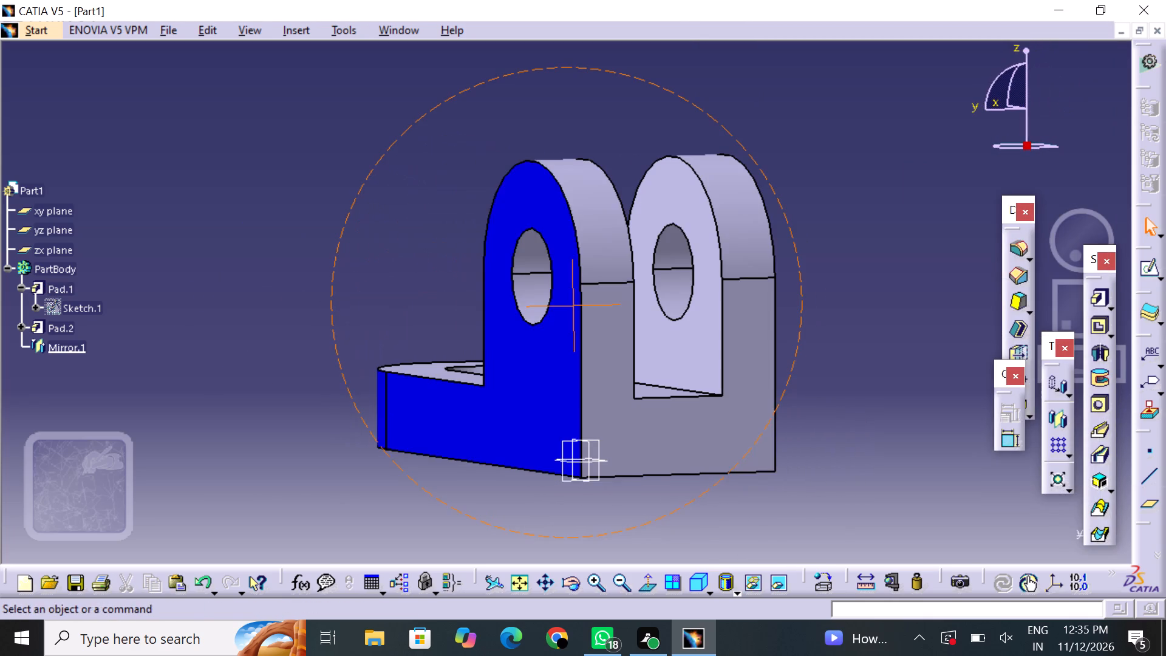
click(611, 424)
right_click(613, 422)
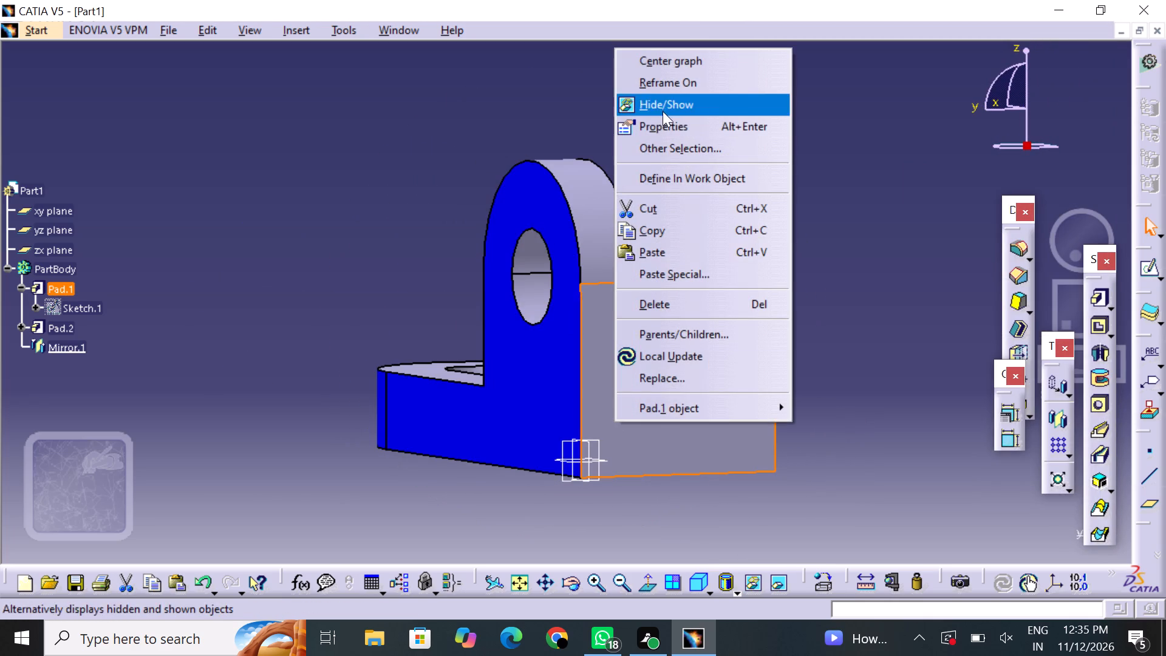
click(670, 126)
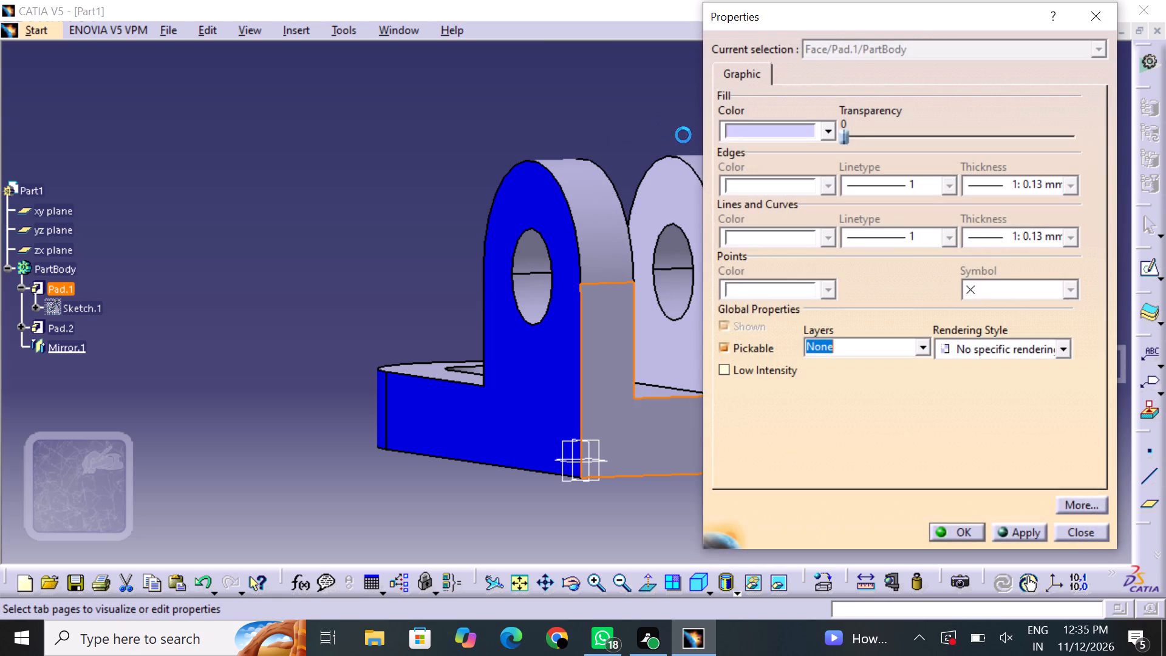
click(744, 133)
click(797, 288)
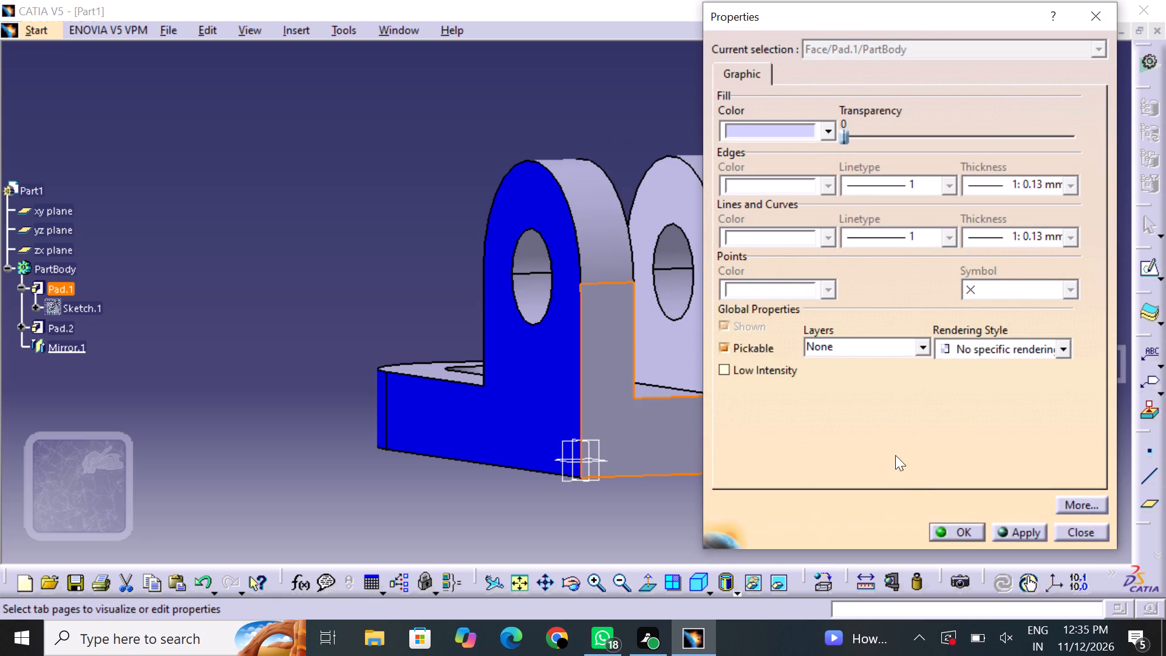
click(963, 529)
click(884, 436)
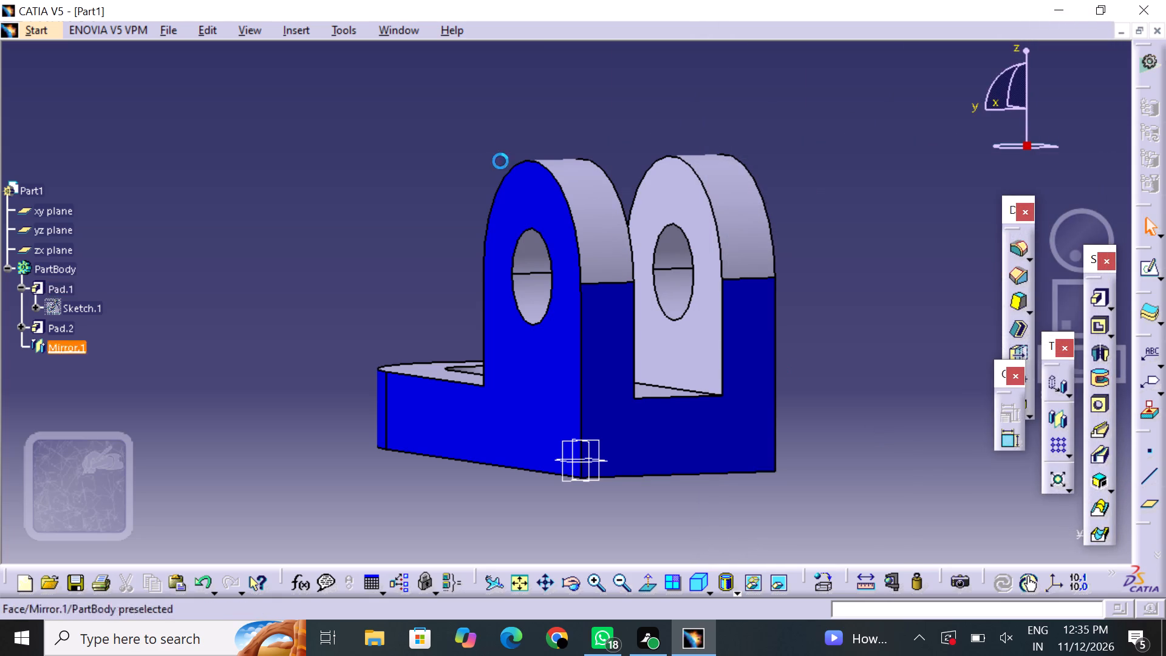
Set the fill colour of the original upright's rounded outer edge face to blue.
middle_drag(544, 69, 557, 212)
right_drag(547, 72, 557, 221)
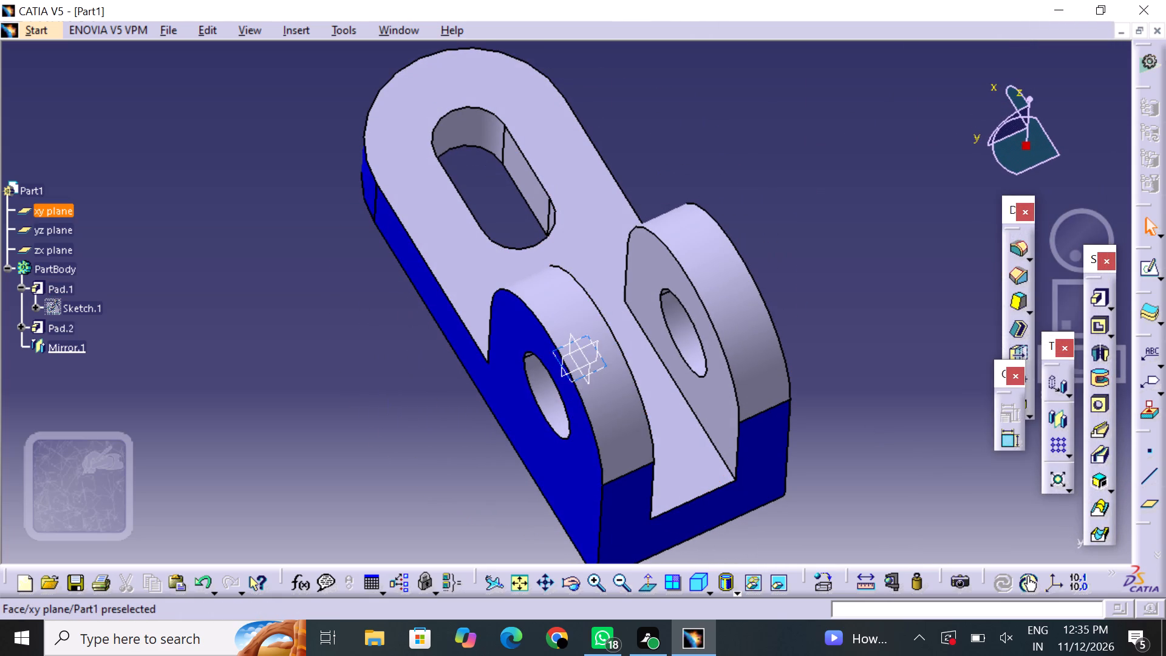
click(626, 411)
right_click(626, 411)
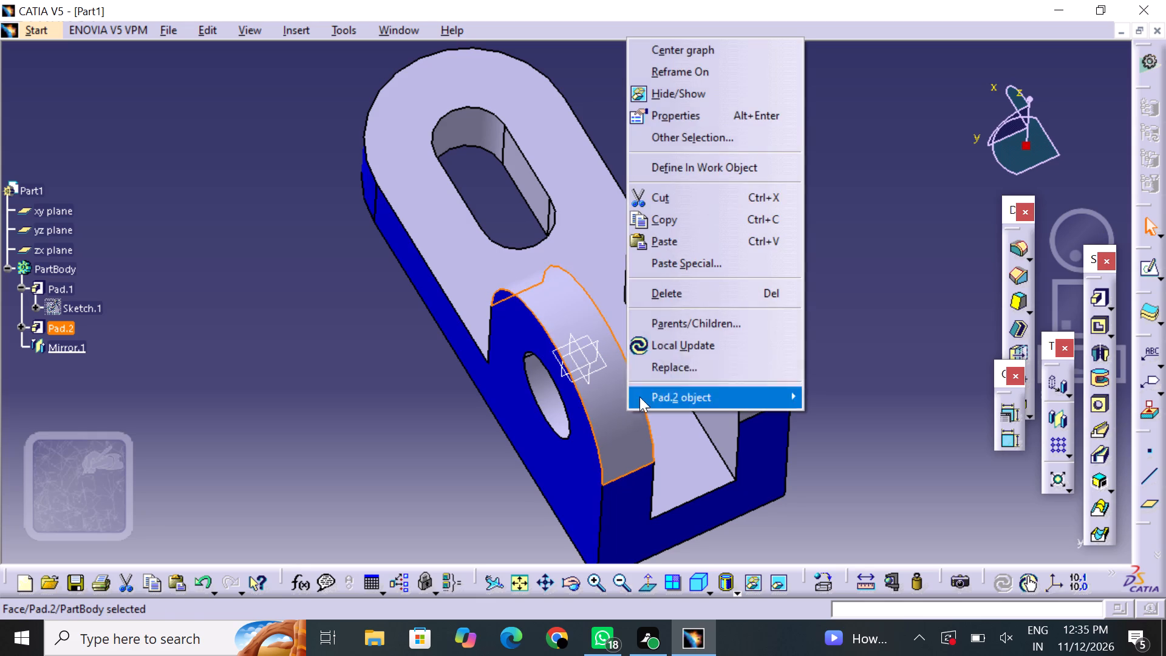
click(653, 116)
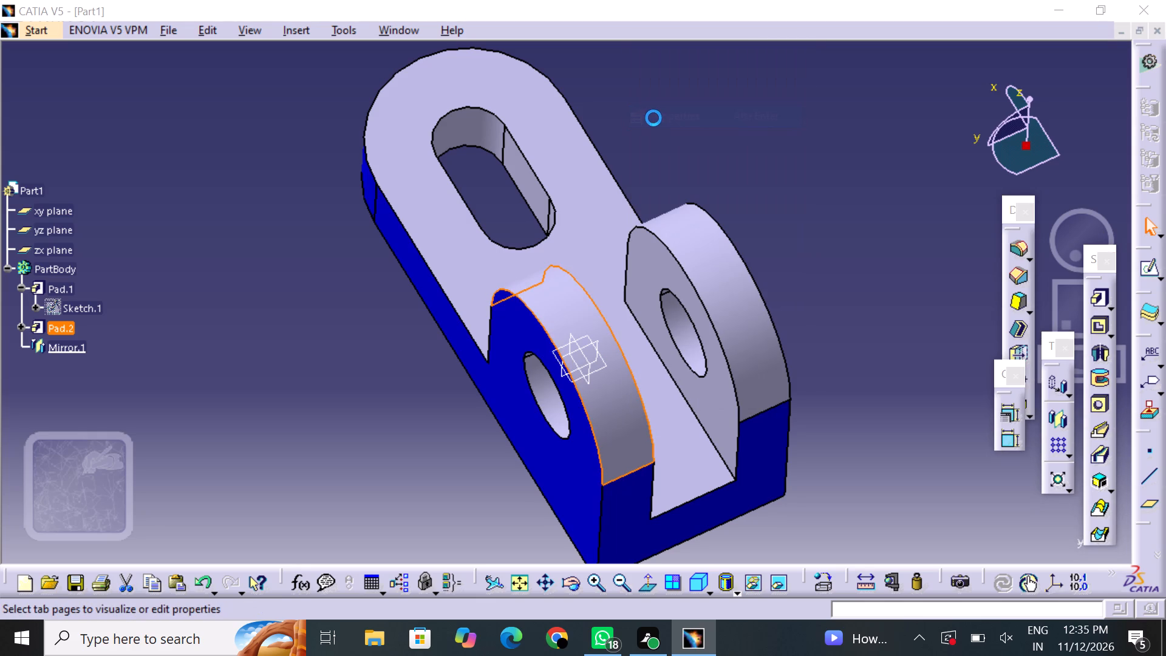
click(771, 125)
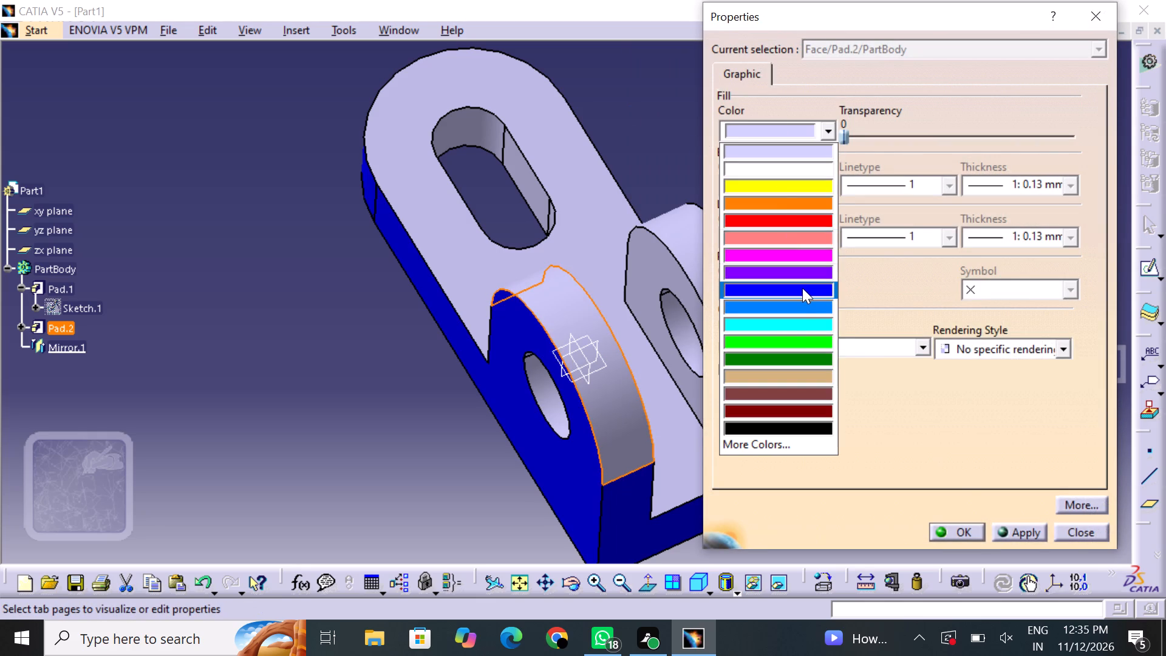
click(802, 288)
click(956, 527)
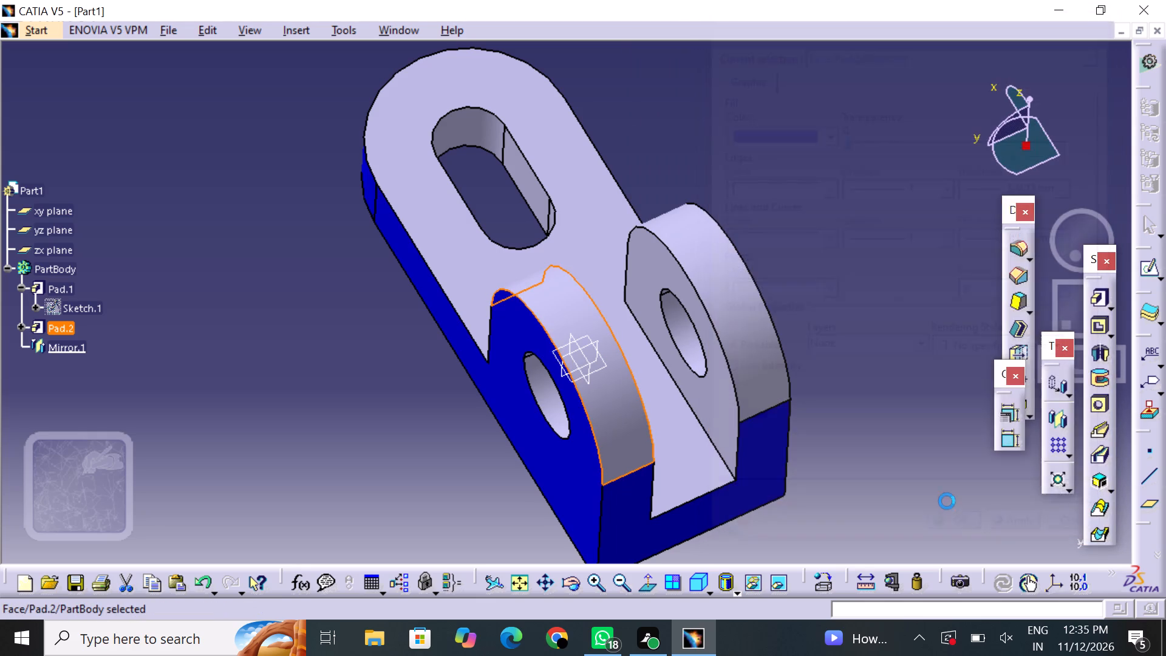
drag(946, 499, 916, 470)
Set the fill colour of the mirrored upright's rounded outer edge face to blue.
click(747, 374)
right_click(747, 374)
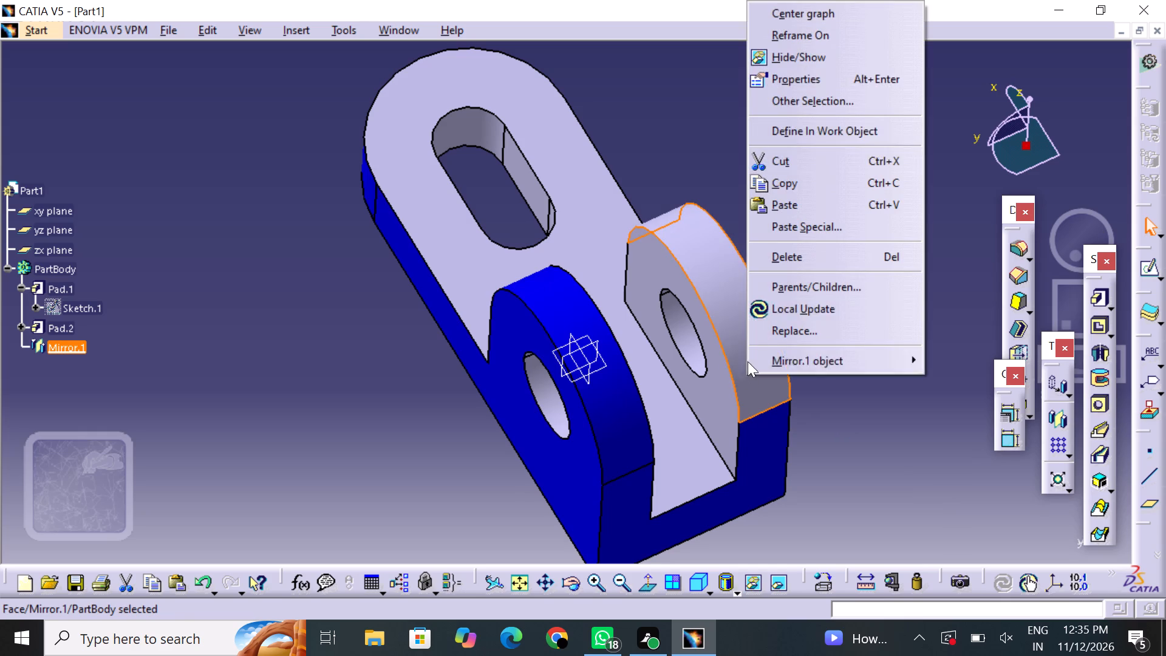
click(793, 78)
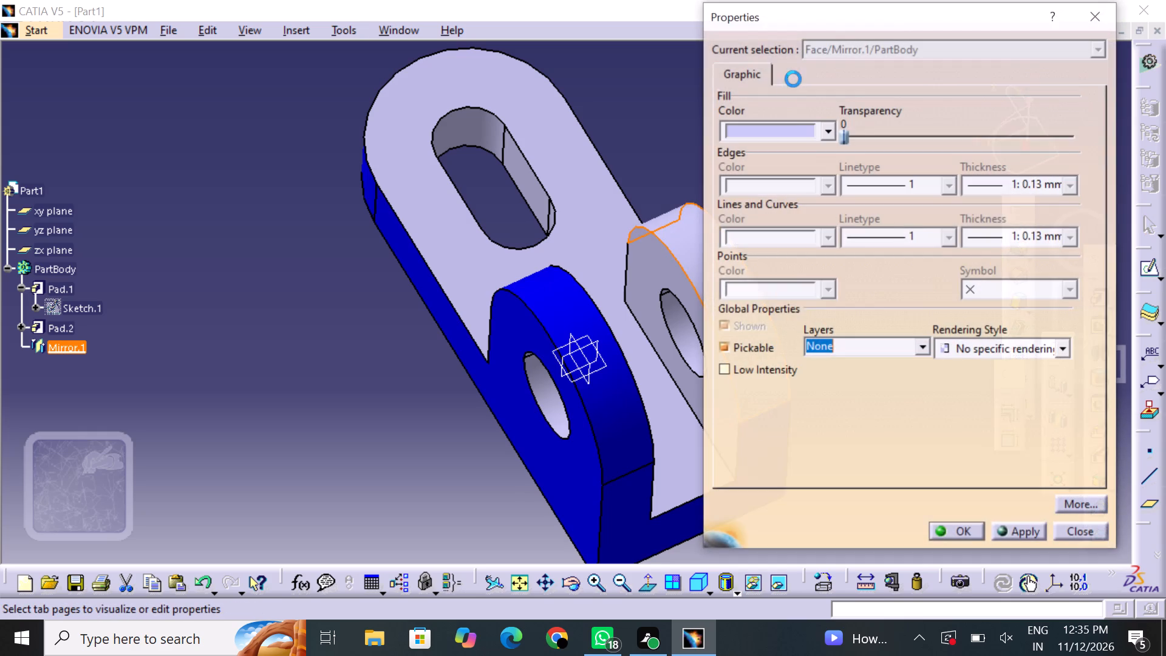
click(778, 126)
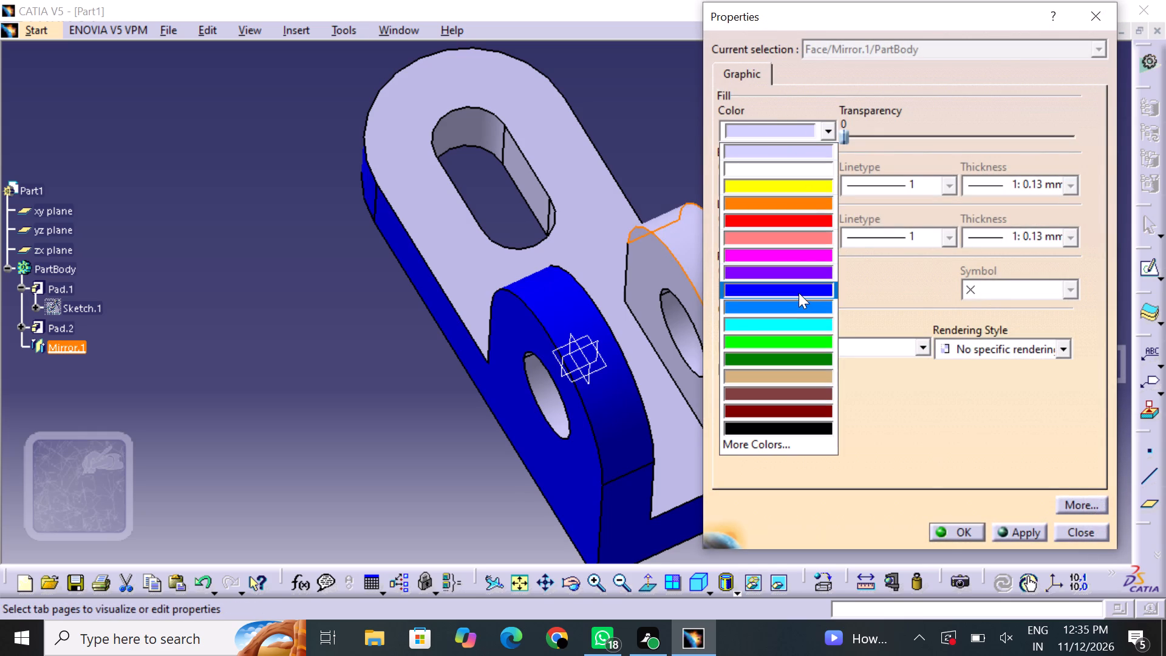
click(799, 292)
click(958, 527)
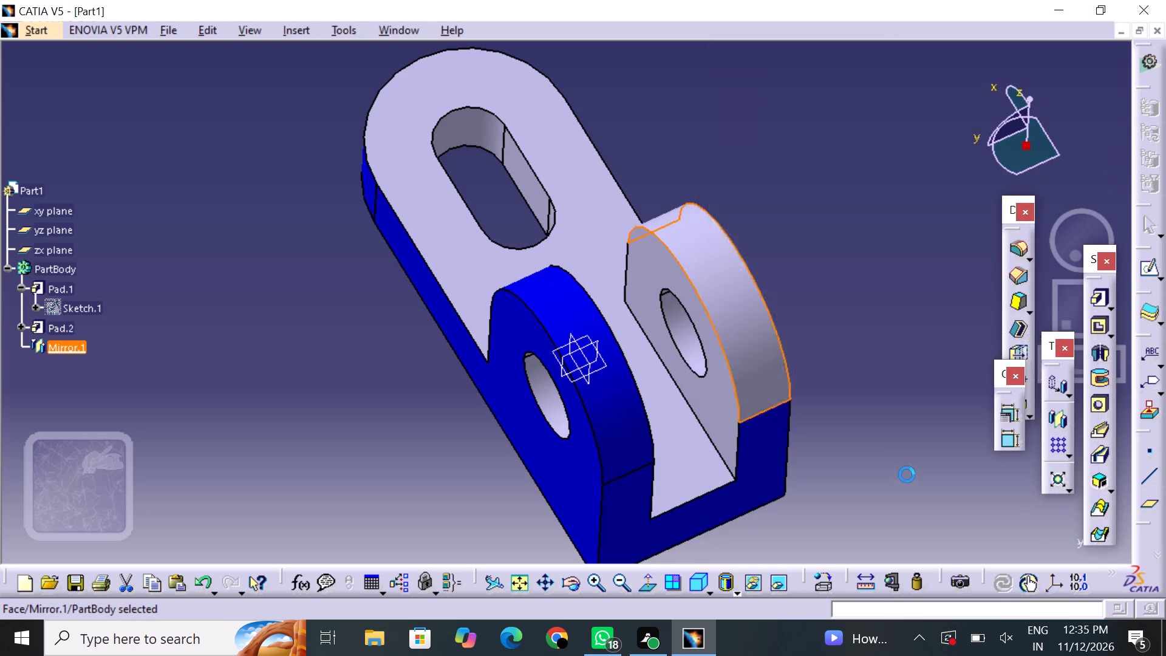
click(894, 451)
Set the fill colour of the mirrored upright's flat front face, on the slot side below its rounded face, to blue.
middle_drag(278, 167, 530, 357)
right_drag(278, 167, 530, 357)
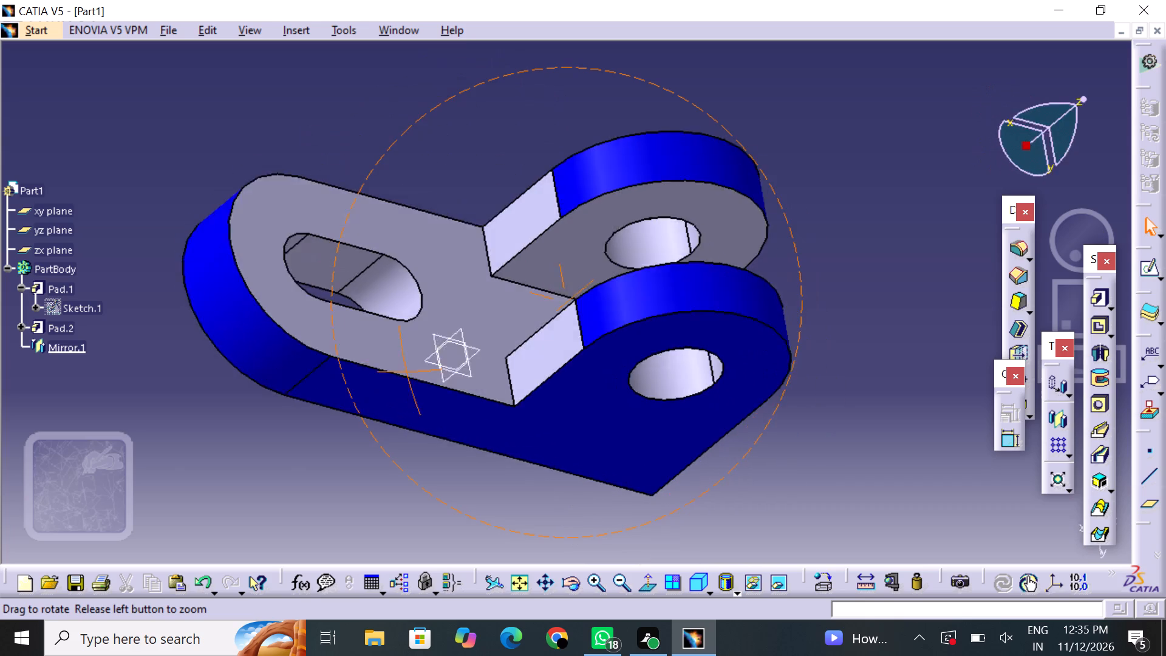
middle_drag(530, 357, 587, 340)
right_drag(530, 357, 600, 337)
click(504, 233)
right_click(504, 233)
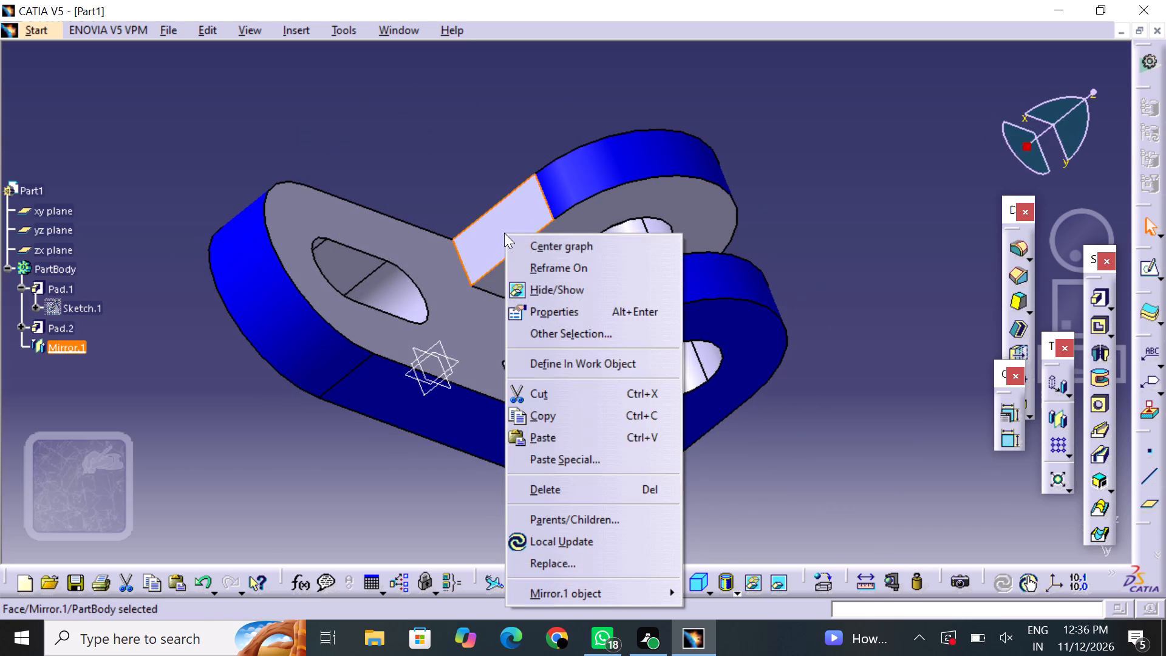
click(567, 304)
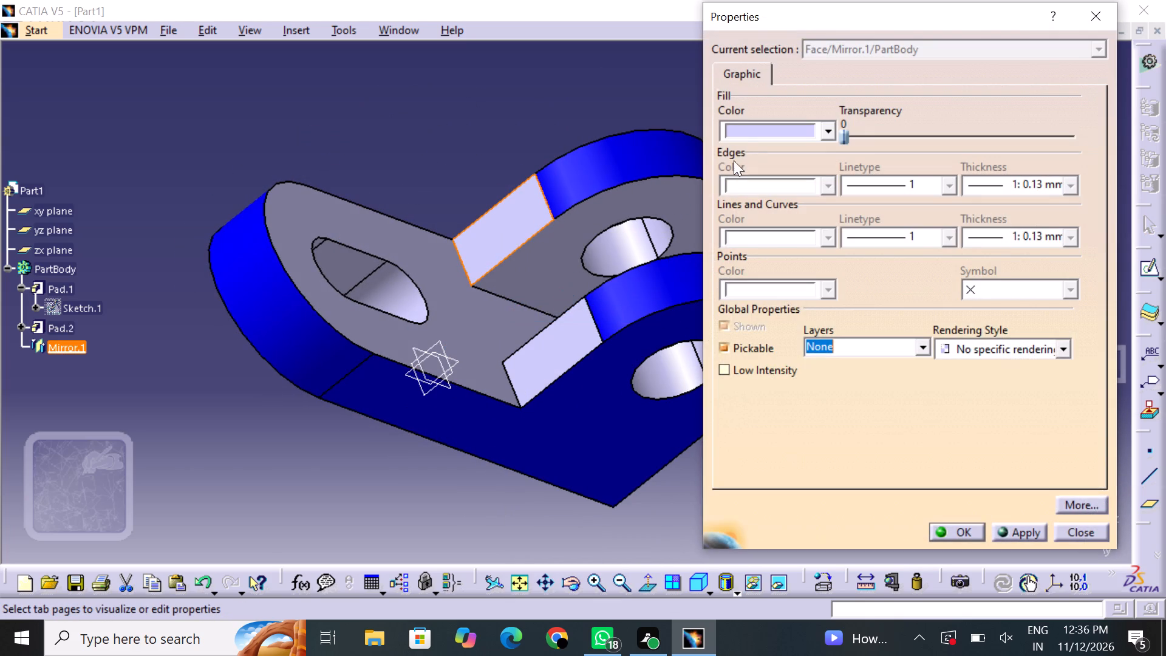
click(747, 136)
click(784, 290)
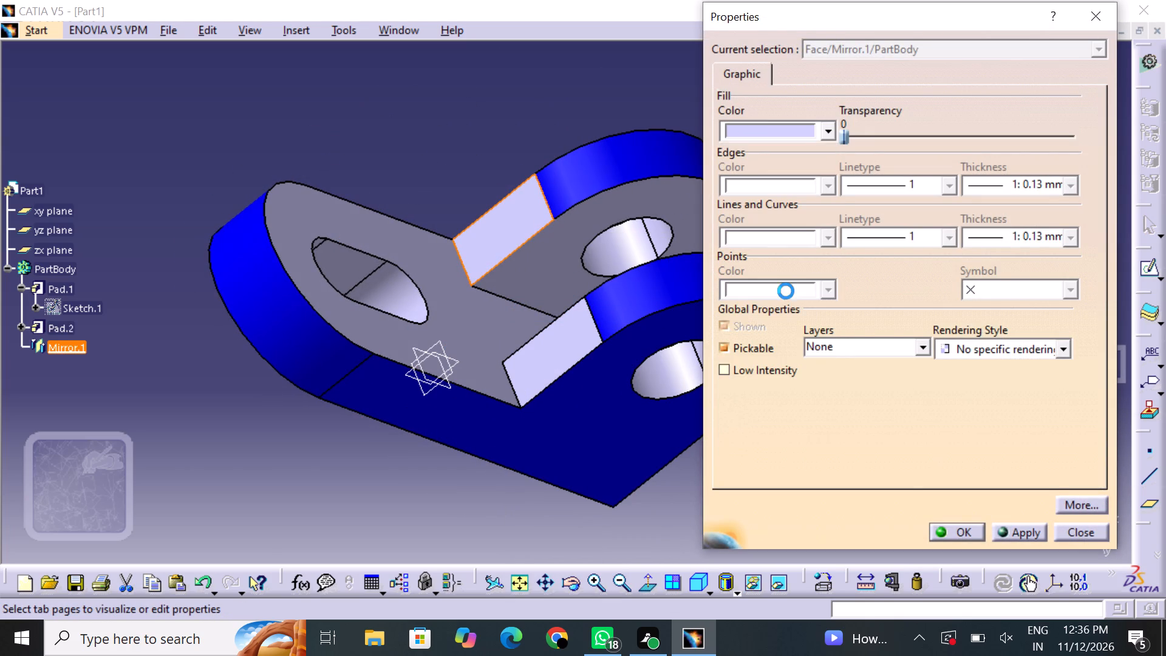
click(975, 524)
click(897, 504)
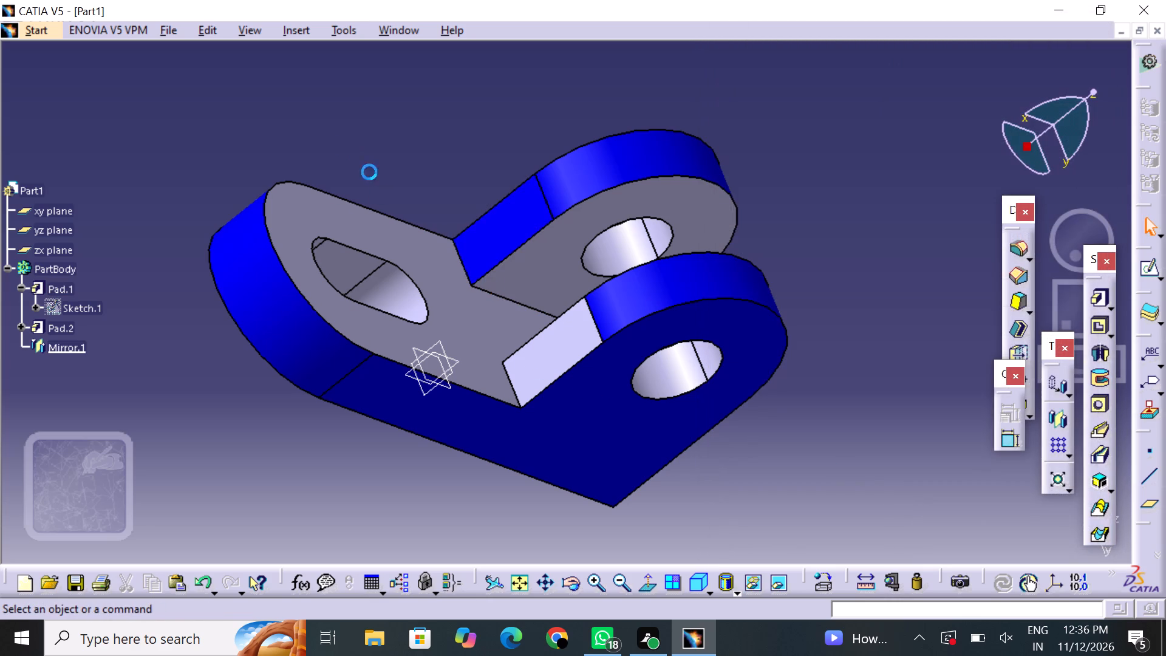
Set the fill colour of the original upright's flat front face, on the slot side below its rounded face, to blue.
middle_drag(328, 131, 382, 357)
right_drag(328, 131, 382, 357)
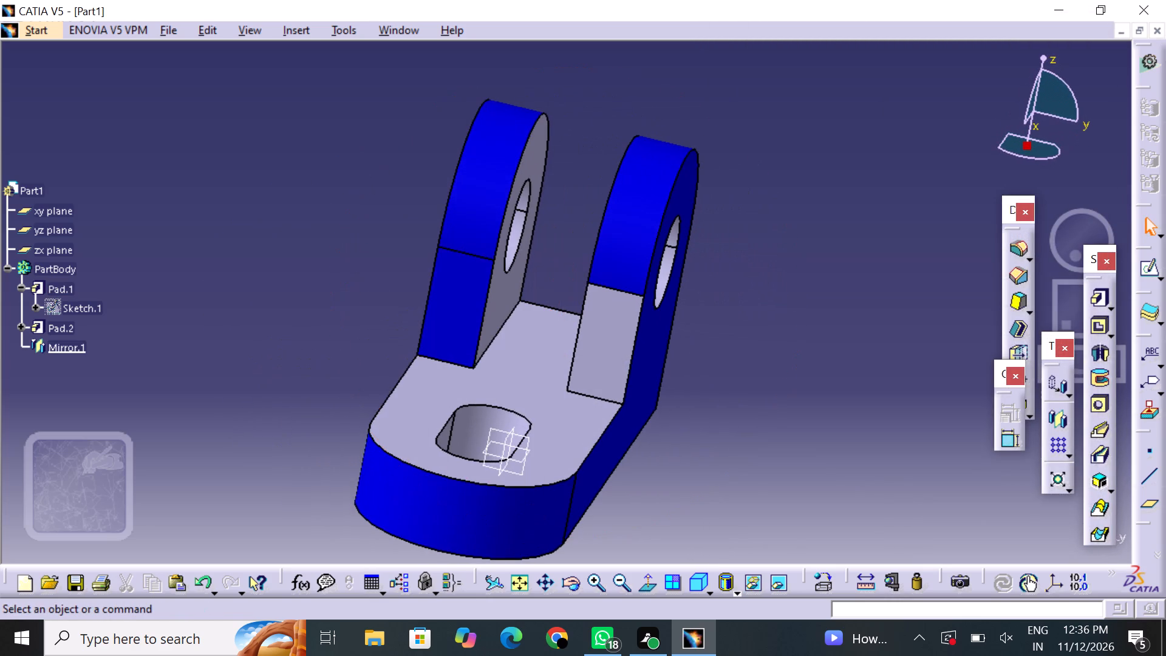
middle_drag(335, 252, 349, 196)
middle_drag(595, 139, 602, 140)
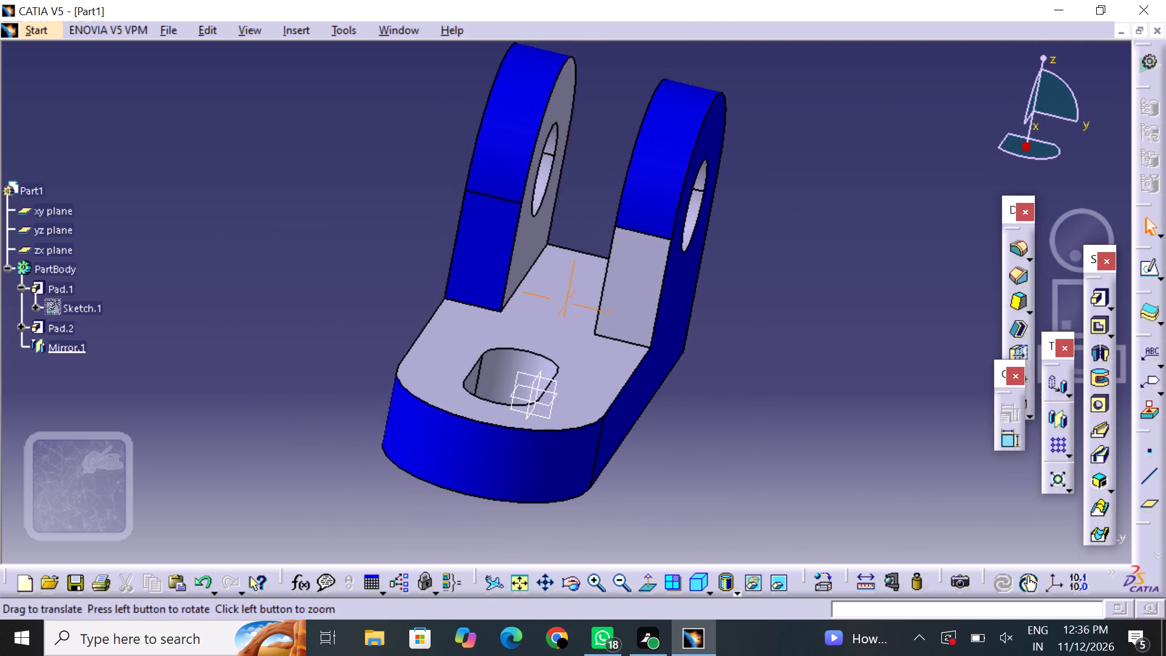
right_drag(602, 140, 598, 207)
middle_drag(602, 140, 598, 206)
click(619, 290)
right_click(620, 290)
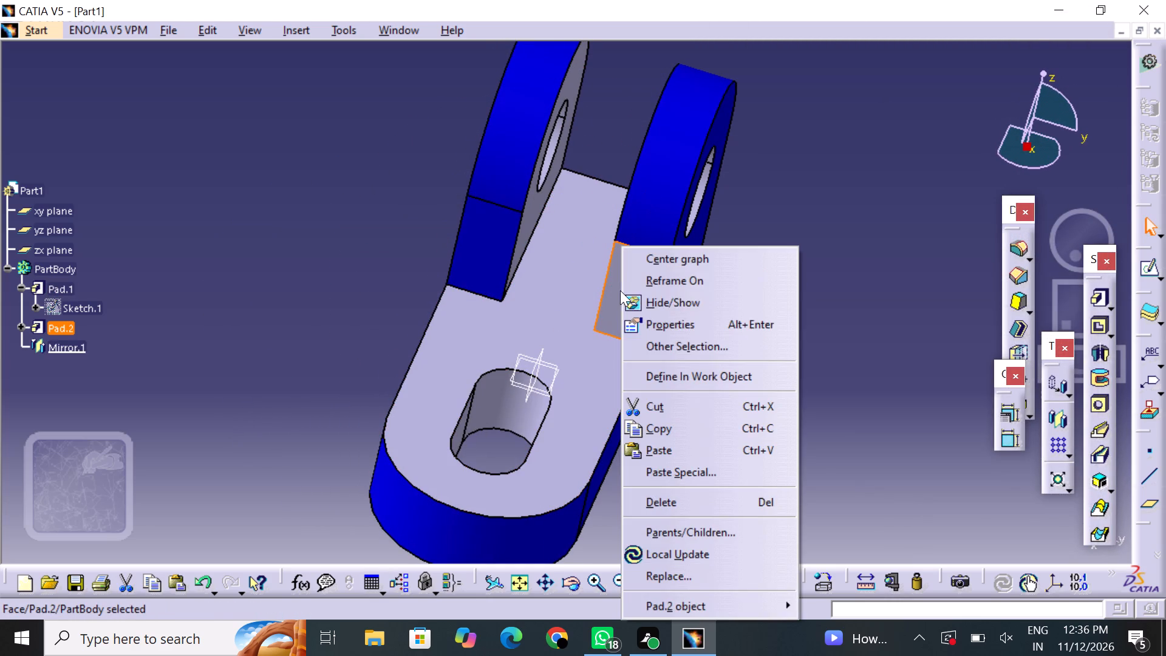
click(660, 316)
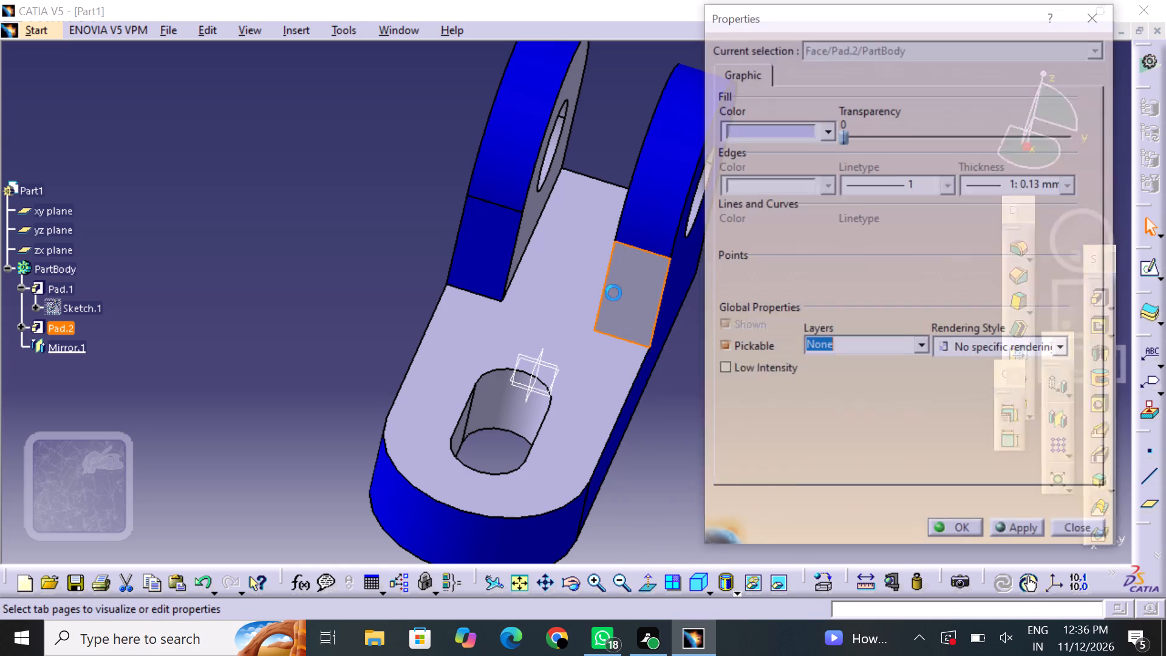
click(758, 128)
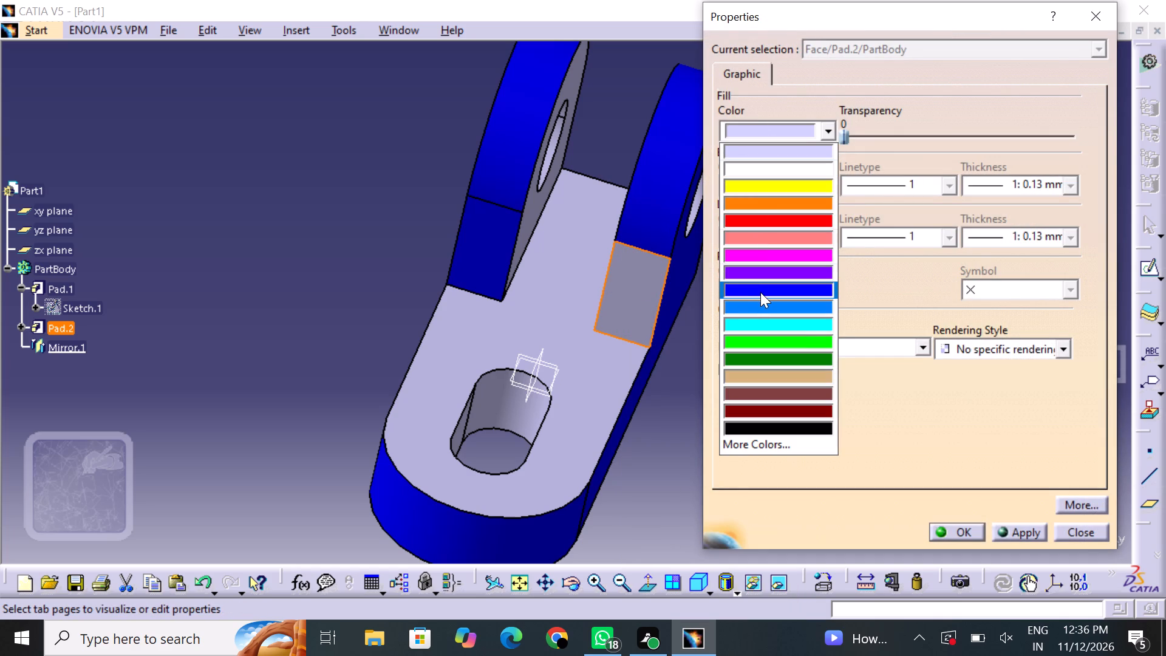
click(760, 292)
click(954, 535)
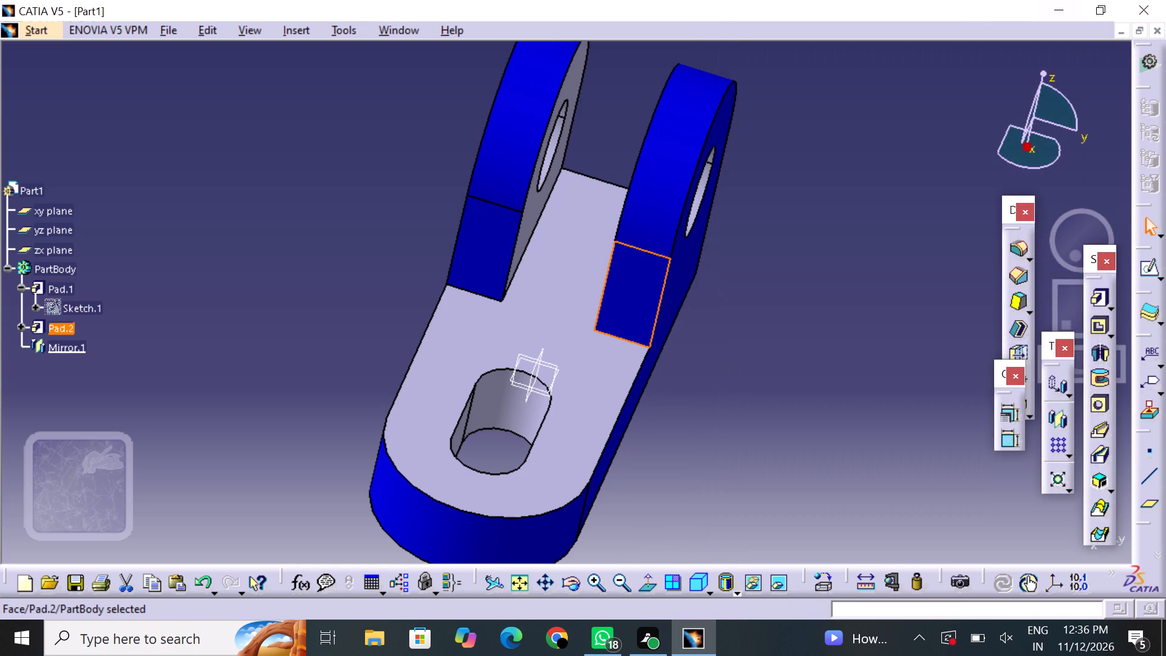
Set the fill colour of the base's top face around the slot to blue.
click(569, 290)
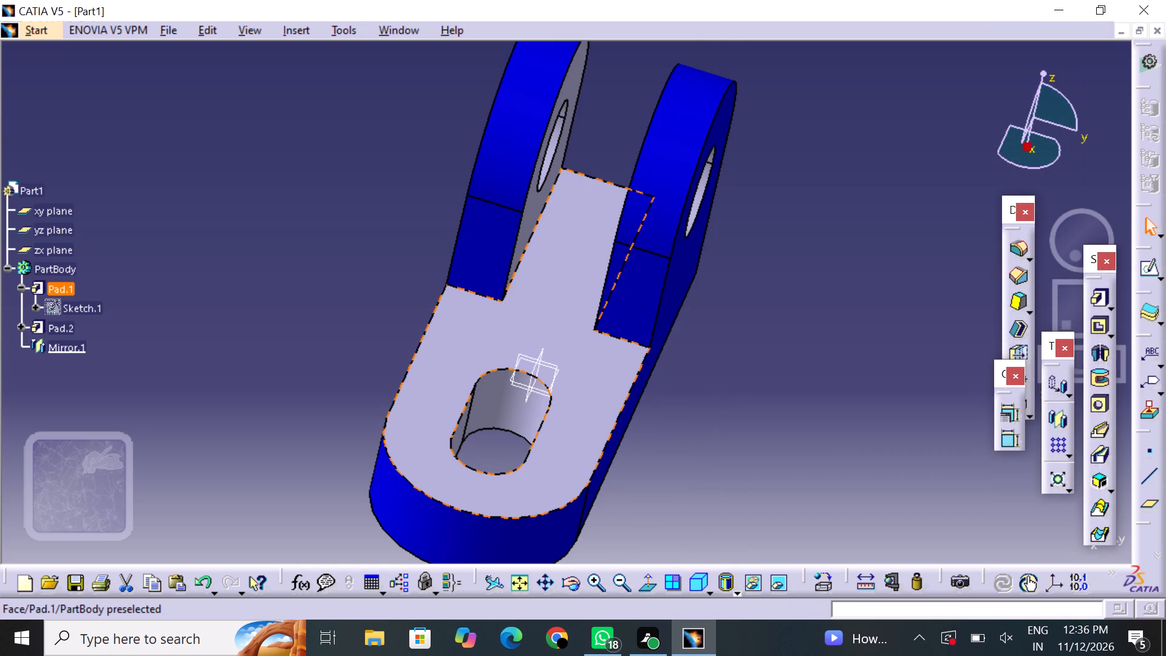
right_click(562, 291)
click(630, 329)
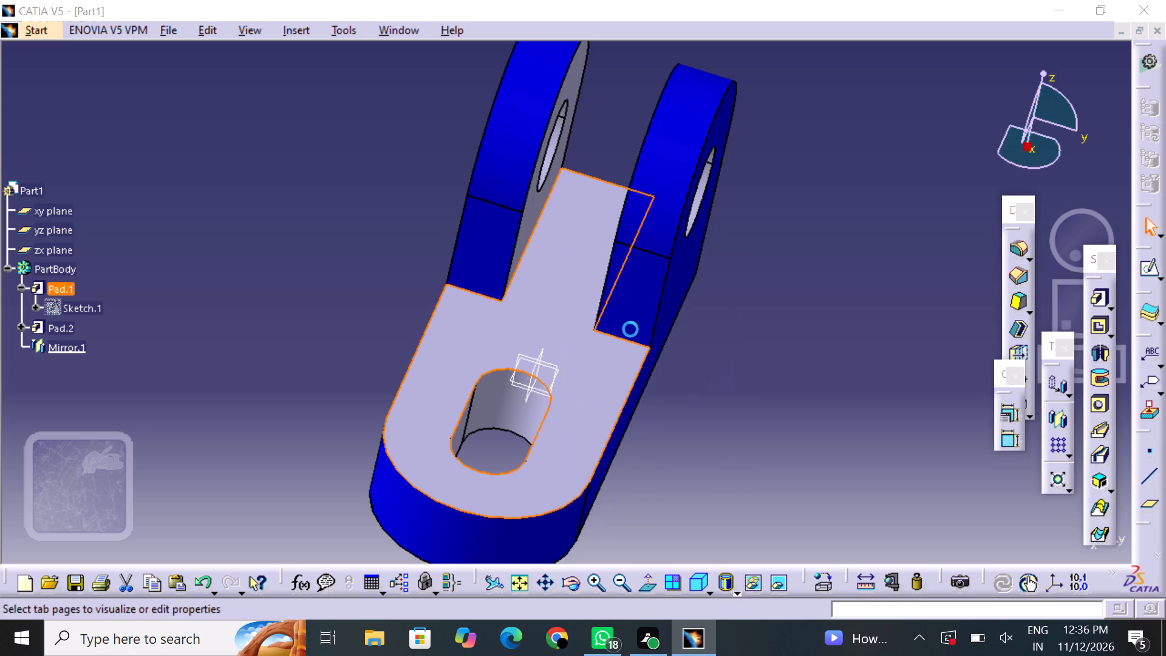
click(759, 131)
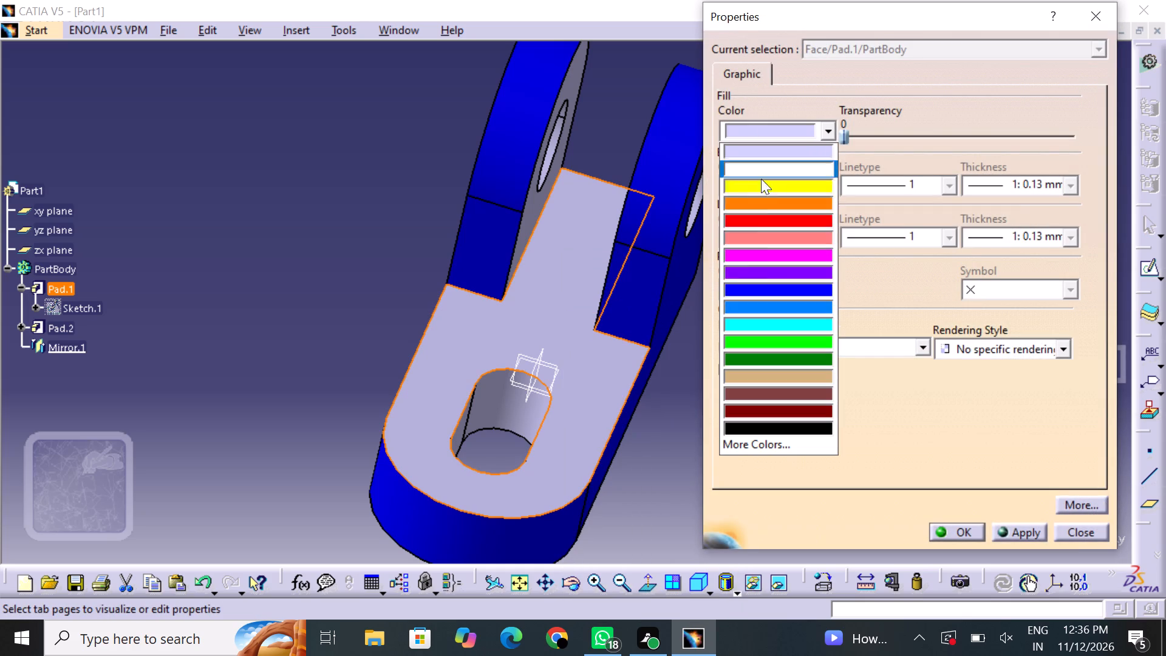
click(806, 292)
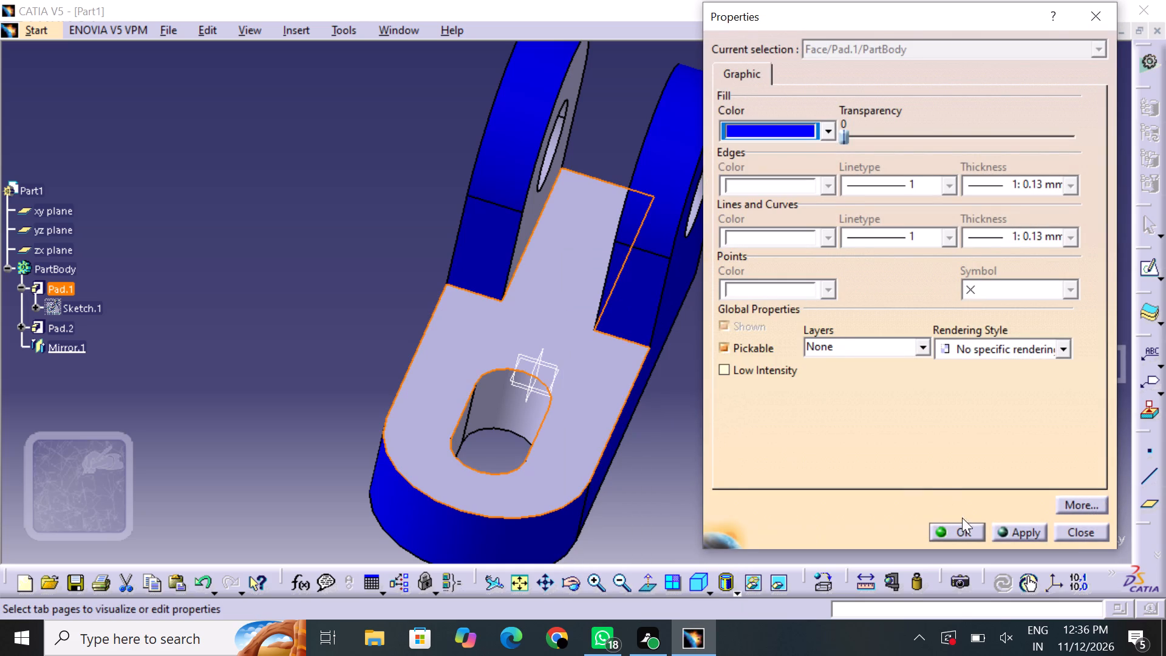
click(967, 538)
click(840, 487)
Set the fill colour of the mirrored upright's inner face, facing the original upright, to blue.
middle_drag(785, 437, 659, 438)
right_drag(785, 437, 659, 438)
click(589, 219)
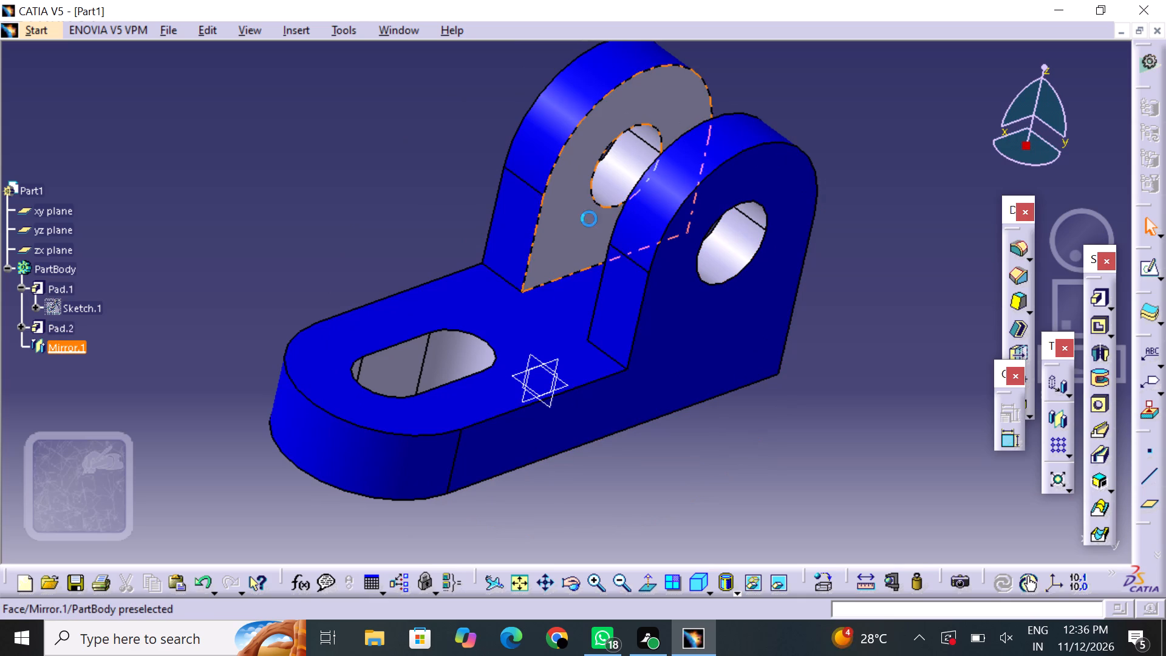
right_click(589, 219)
click(671, 295)
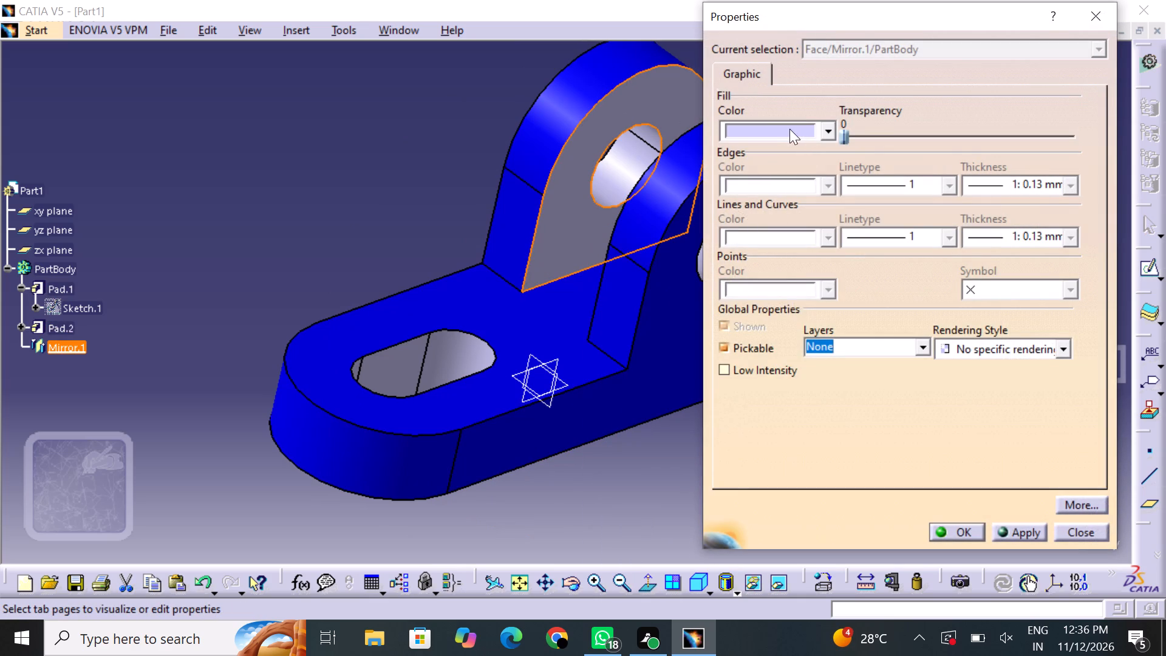
click(788, 129)
drag(813, 285, 813, 291)
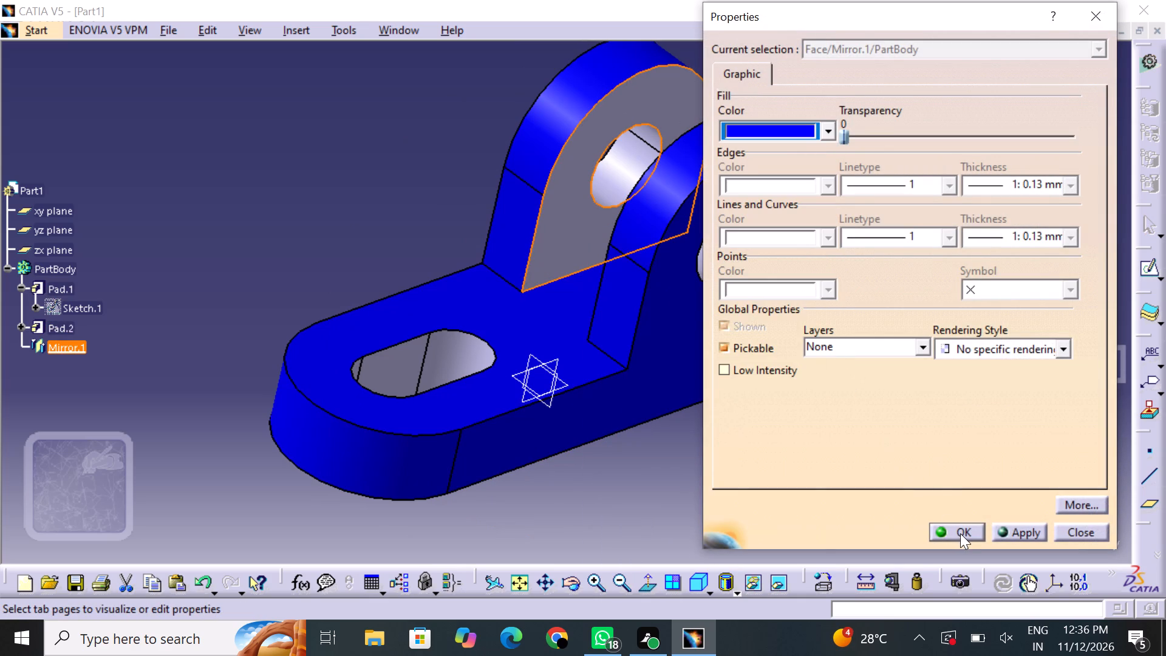
click(961, 534)
click(785, 467)
Set the fill colour of the original upright's inner face, facing the mirrored upright, to blue.
middle_drag(442, 182, 441, 185)
right_drag(442, 182, 441, 185)
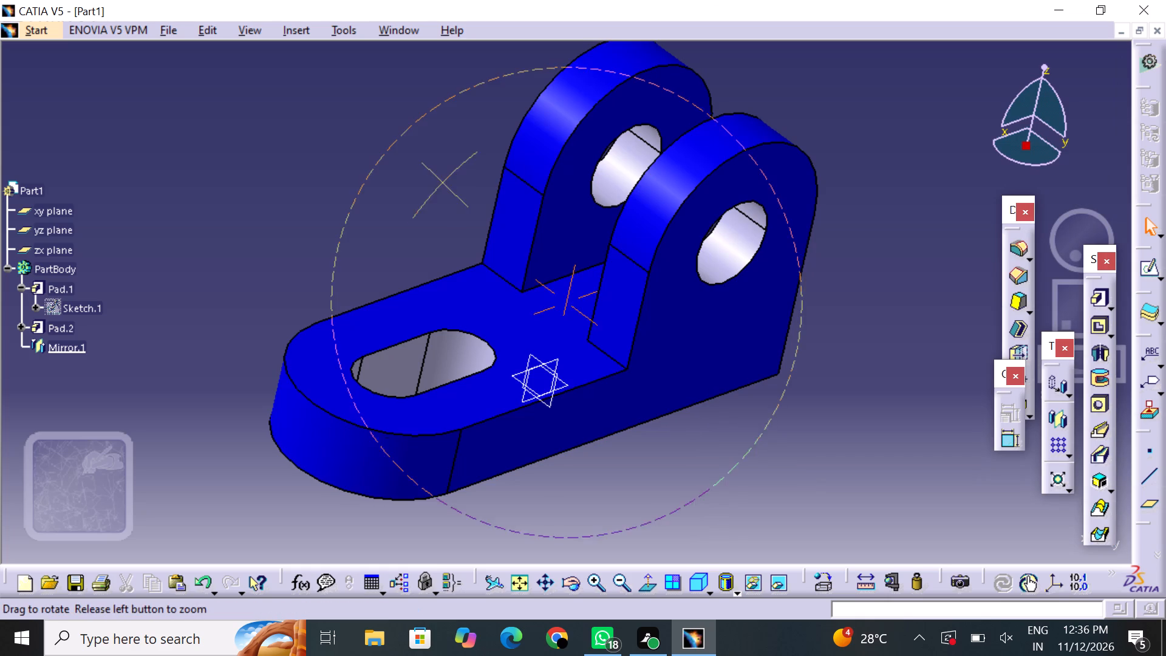
middle_drag(441, 185, 616, 289)
right_drag(441, 185, 630, 292)
click(647, 260)
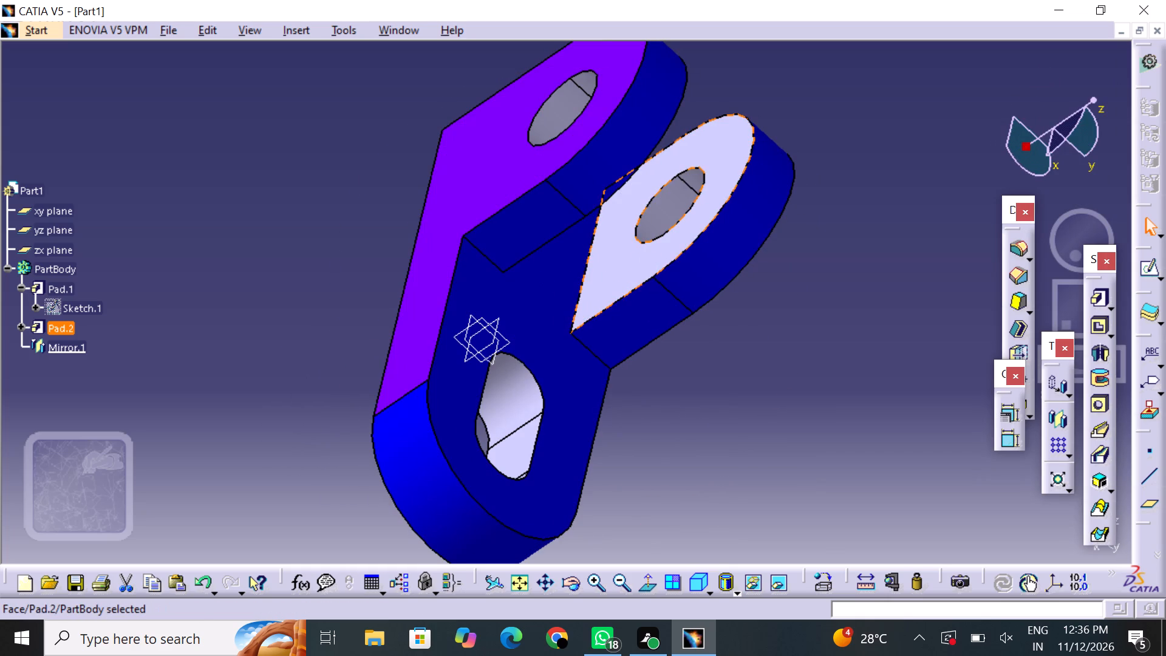
right_click(647, 262)
click(697, 330)
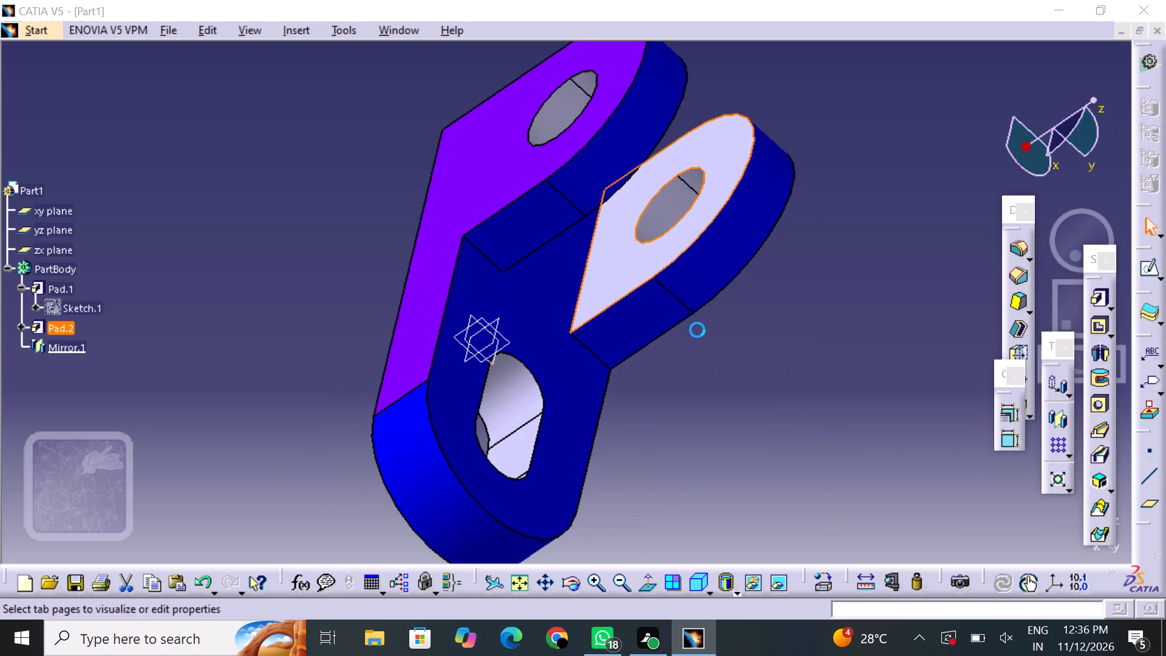
click(759, 132)
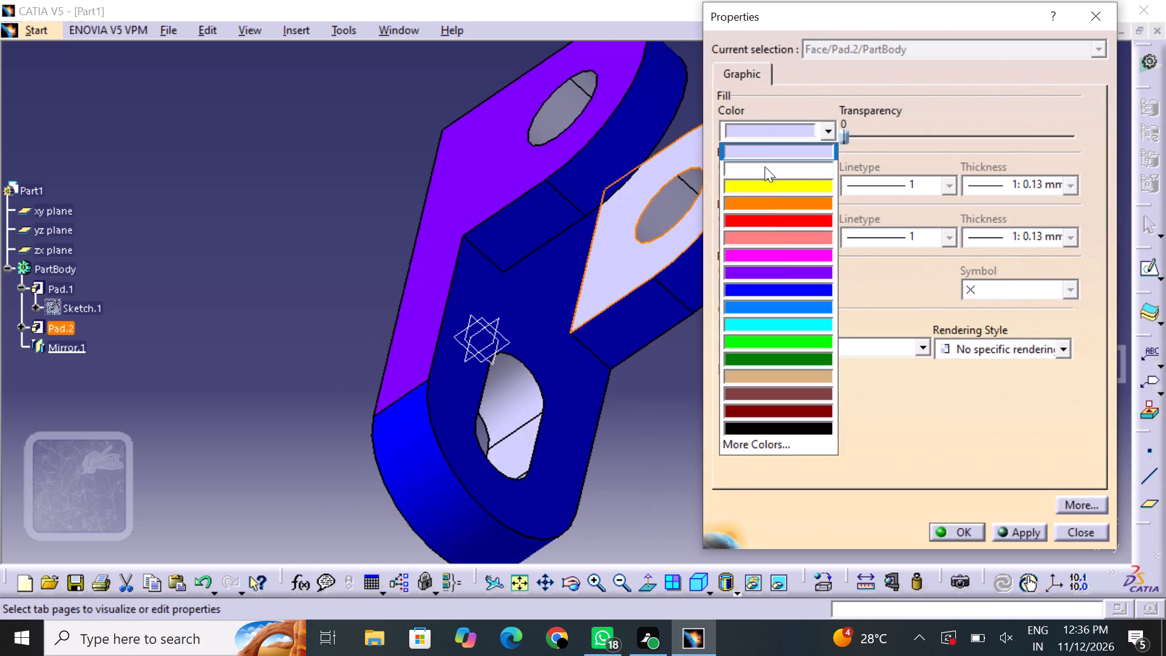
click(797, 282)
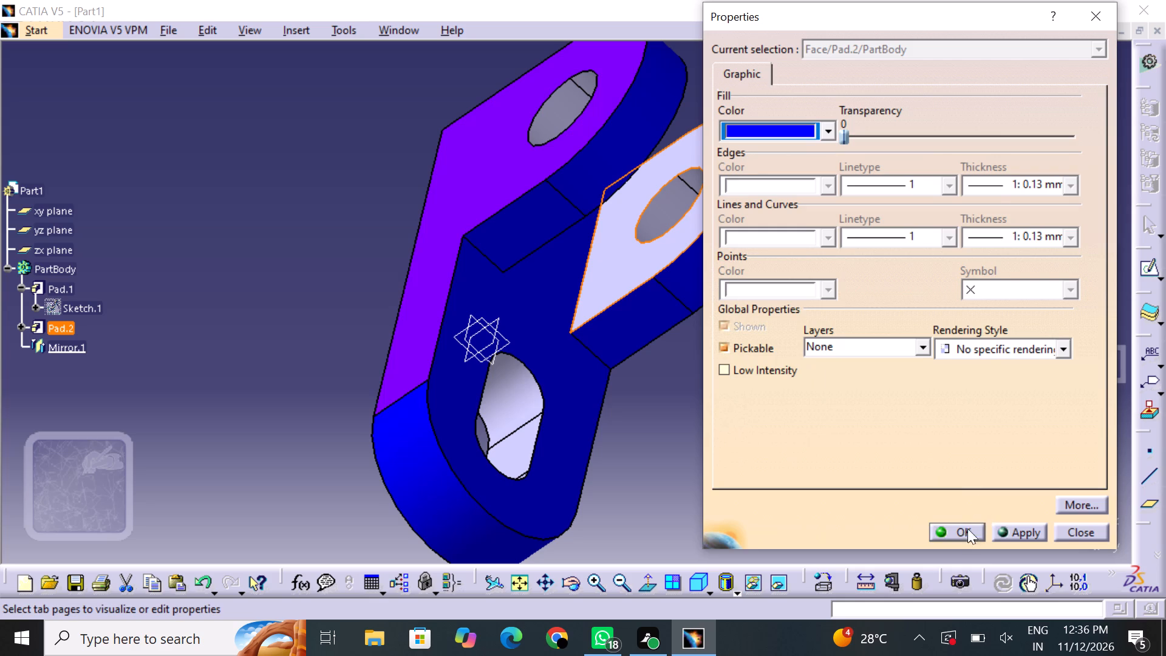
click(966, 533)
click(816, 454)
Set the fill colour of the purple outer side face on the mirrored upright's side of the bracket to blue.
middle_drag(394, 237, 387, 342)
right_drag(391, 237, 387, 342)
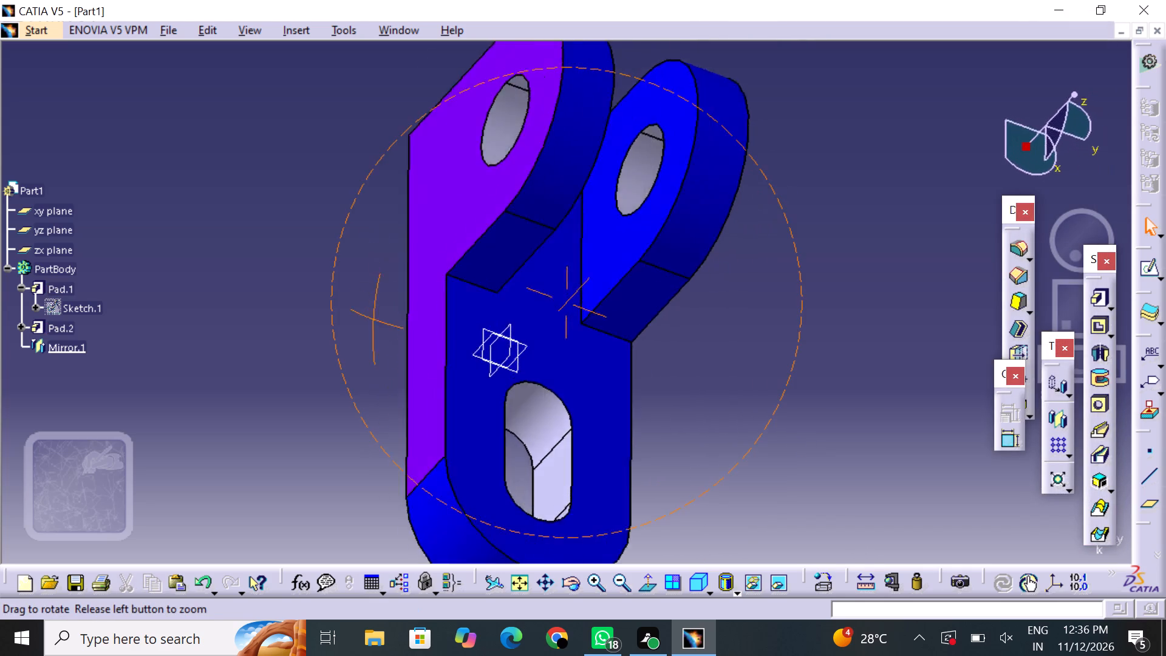
middle_drag(387, 342, 625, 446)
right_drag(387, 342, 694, 448)
click(430, 340)
right_click(432, 340)
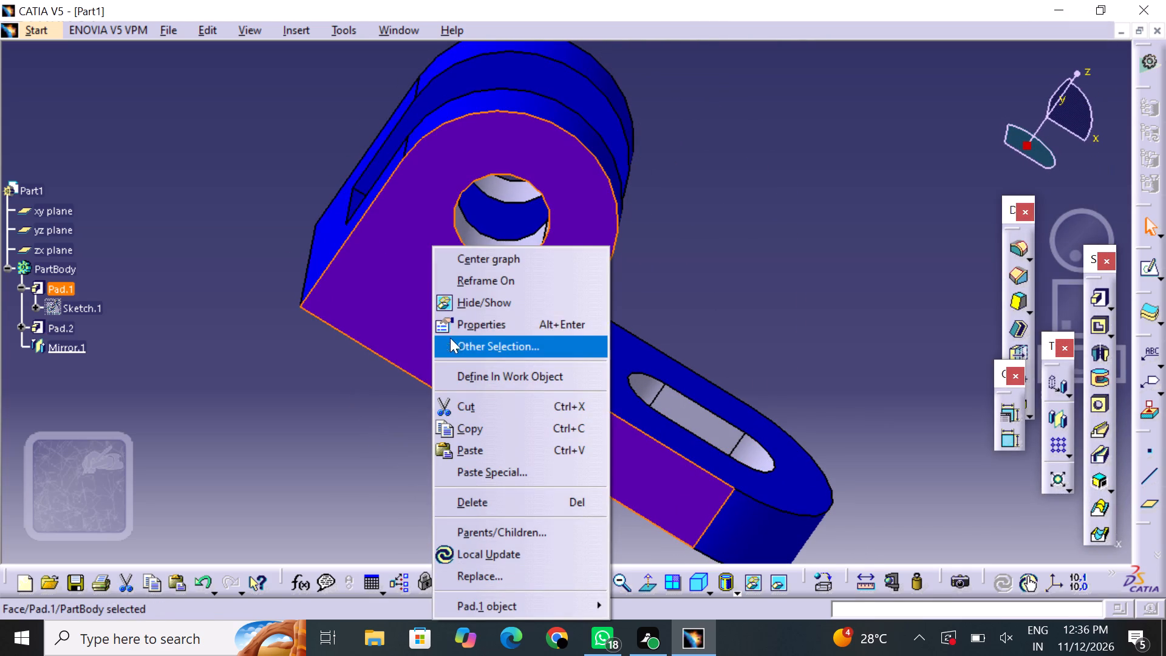
click(482, 328)
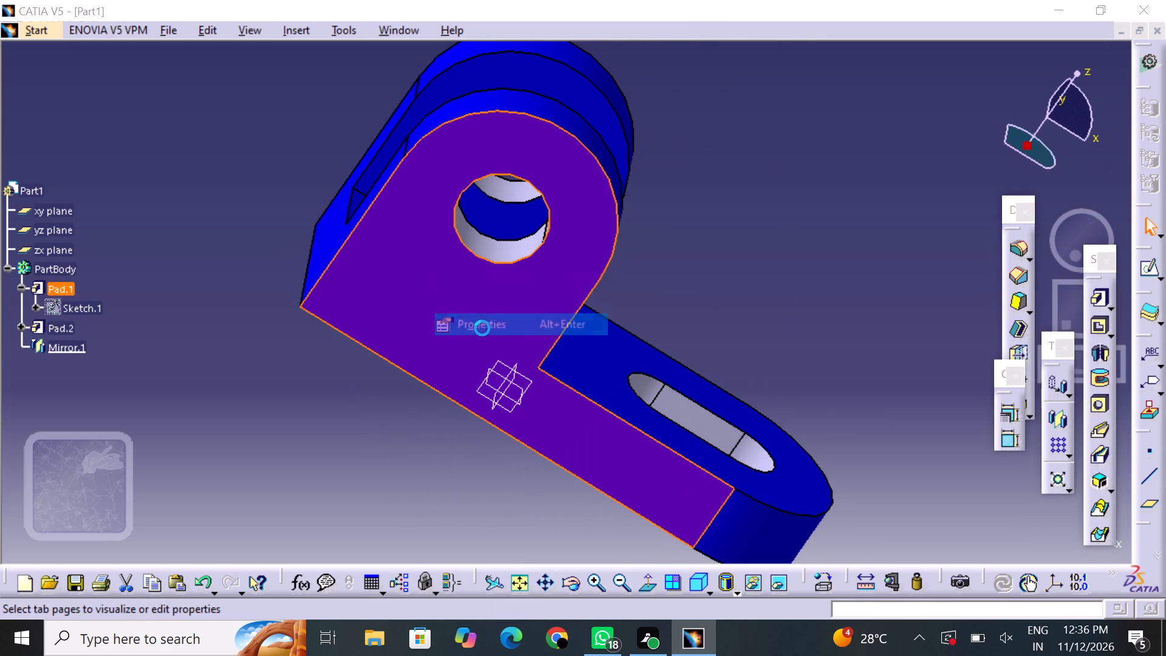
drag(762, 129, 763, 148)
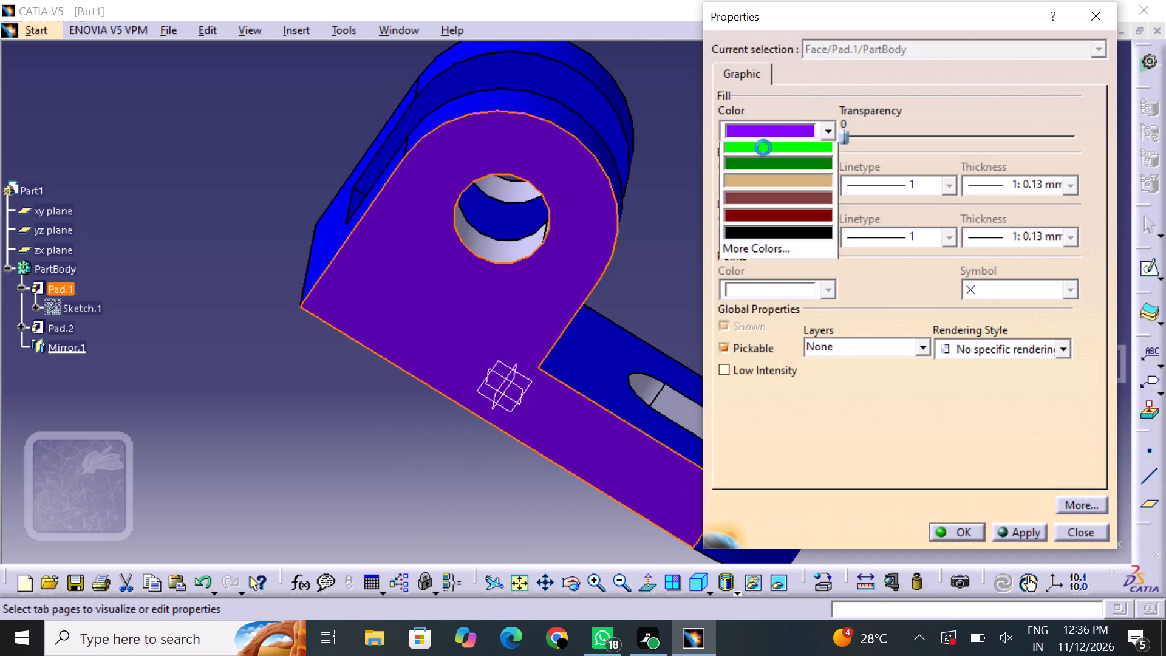
drag(763, 148, 763, 140)
click(762, 290)
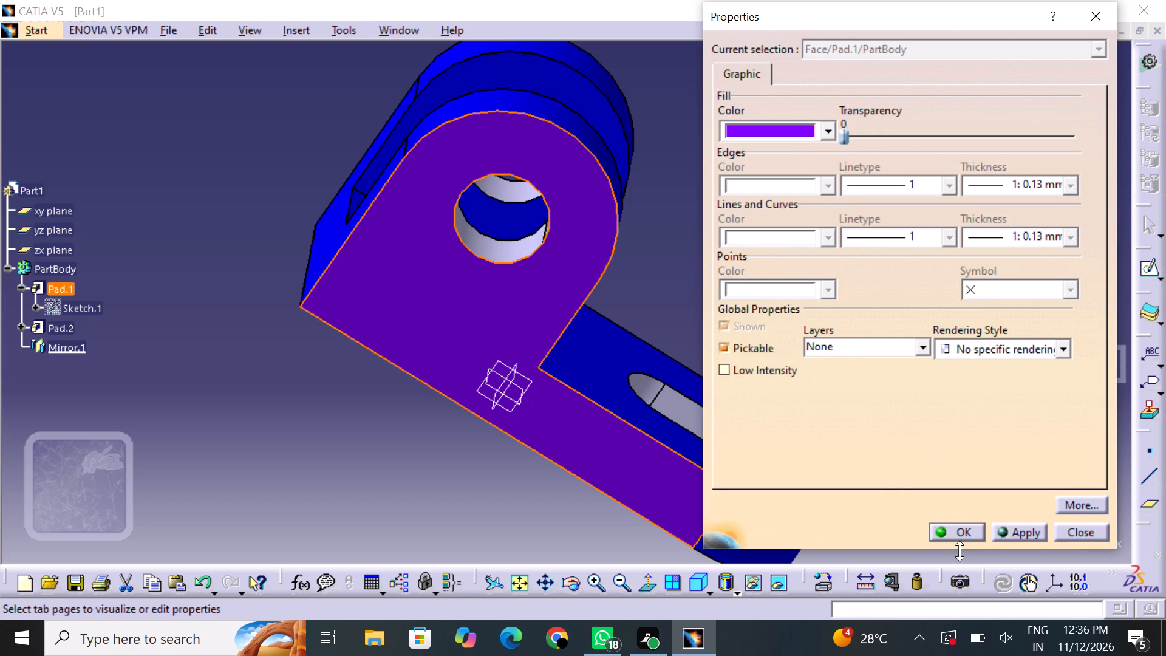
click(962, 536)
click(899, 409)
Set the fill colour of the base's bottom face to blue.
middle_drag(904, 408, 347, 273)
right_drag(904, 408, 347, 273)
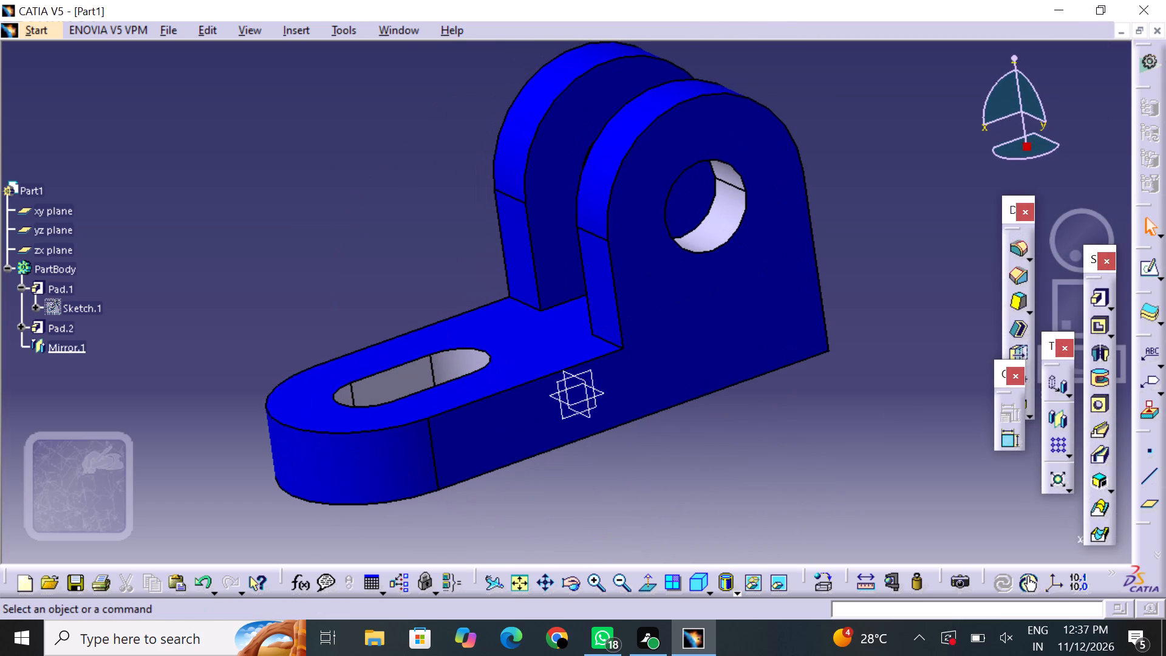
middle_drag(626, 476, 533, 80)
right_drag(625, 468, 533, 80)
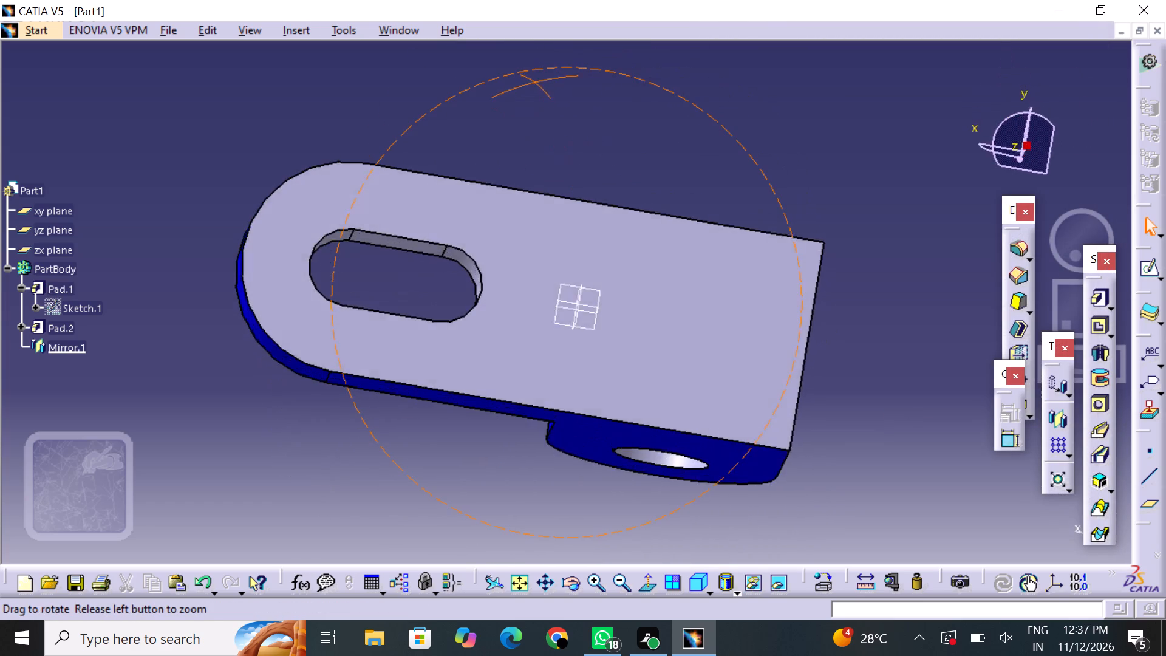
middle_drag(533, 80, 451, 183)
right_drag(533, 80, 451, 183)
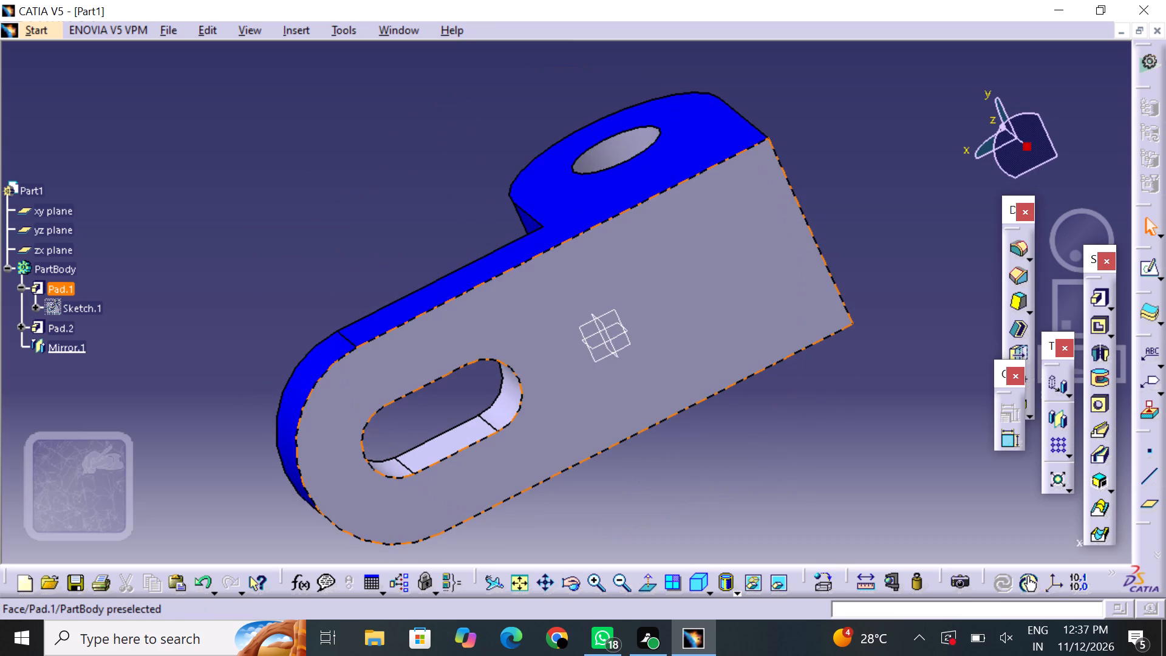
click(641, 266)
right_click(641, 266)
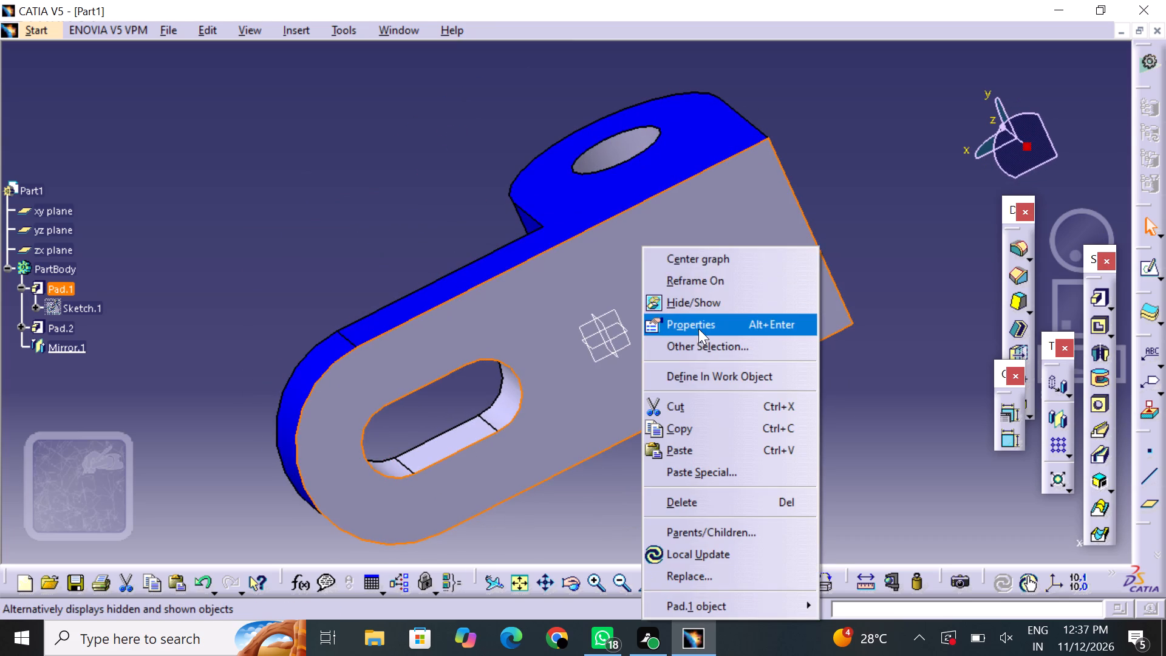
click(698, 329)
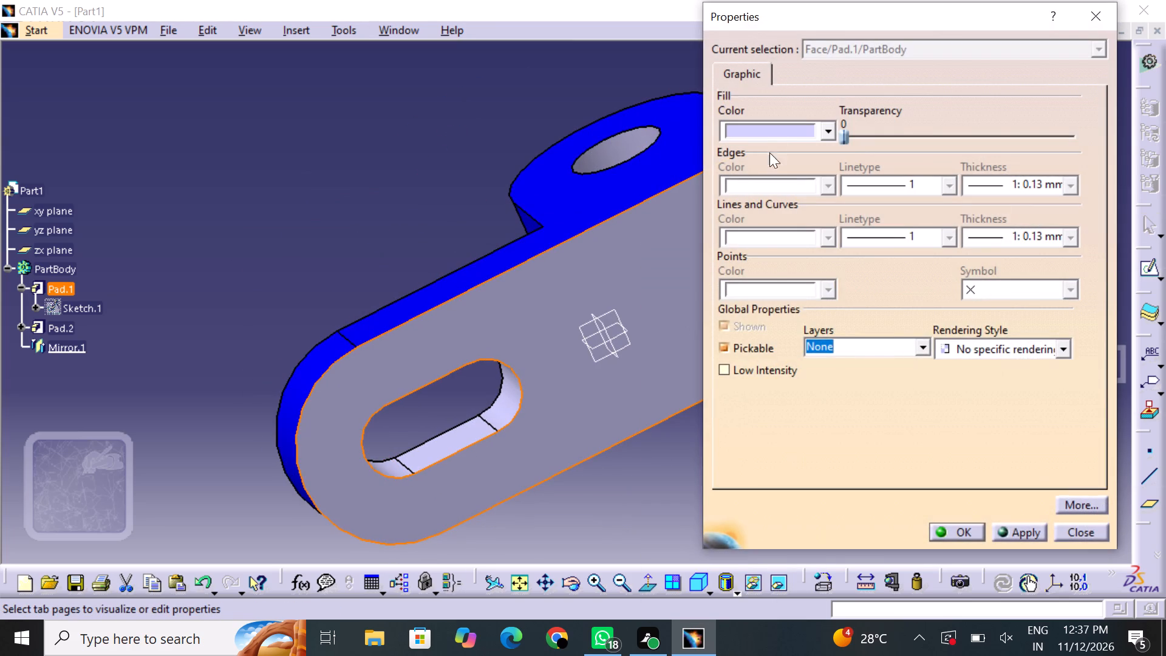
click(772, 131)
click(810, 291)
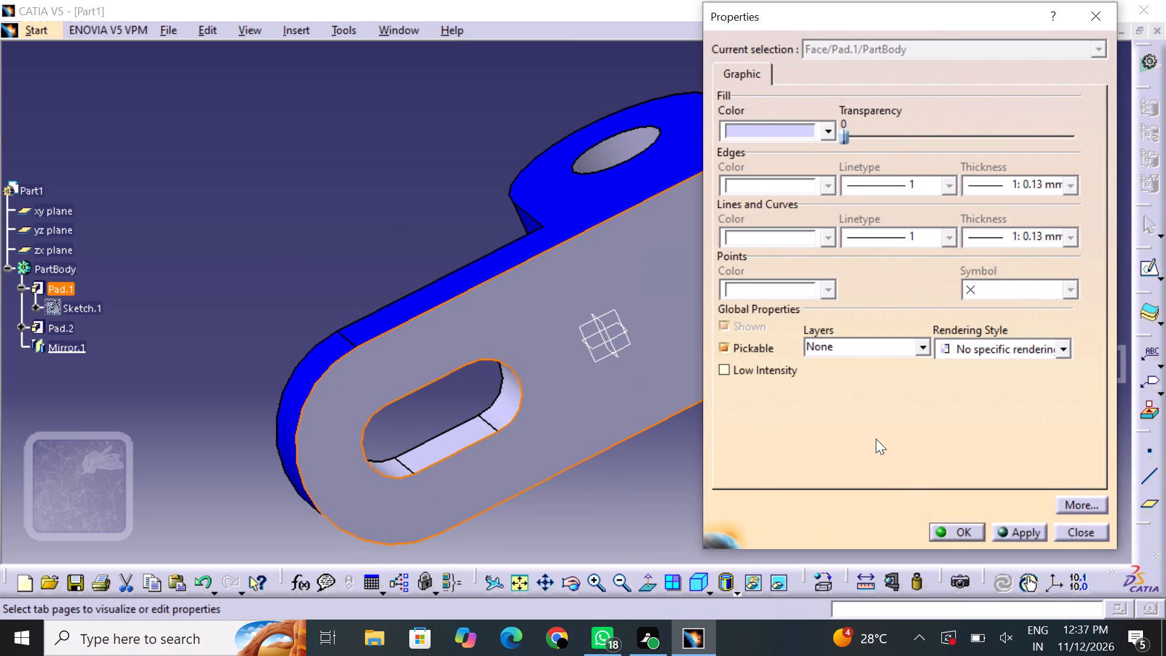
click(947, 536)
click(836, 520)
Set the fill colour of the cylindrical wall inside the original upright's hole to blue.
middle_drag(431, 75, 754, 350)
right_drag(431, 75, 755, 349)
middle_drag(830, 270, 635, 315)
right_drag(830, 270, 635, 315)
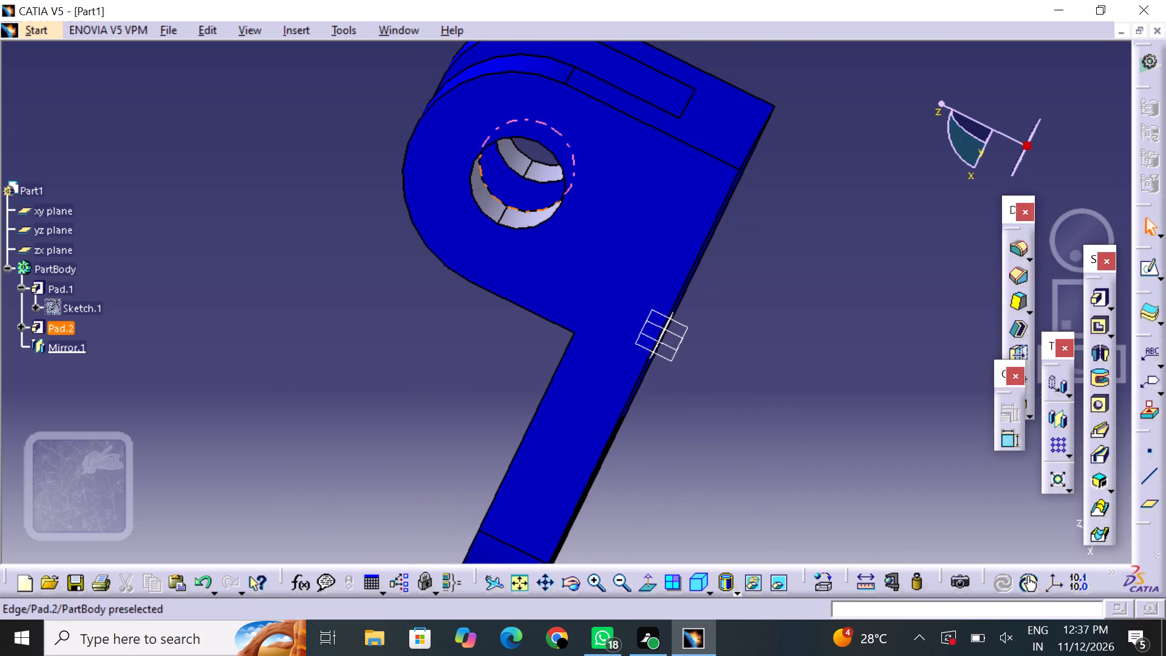
click(493, 199)
click(832, 311)
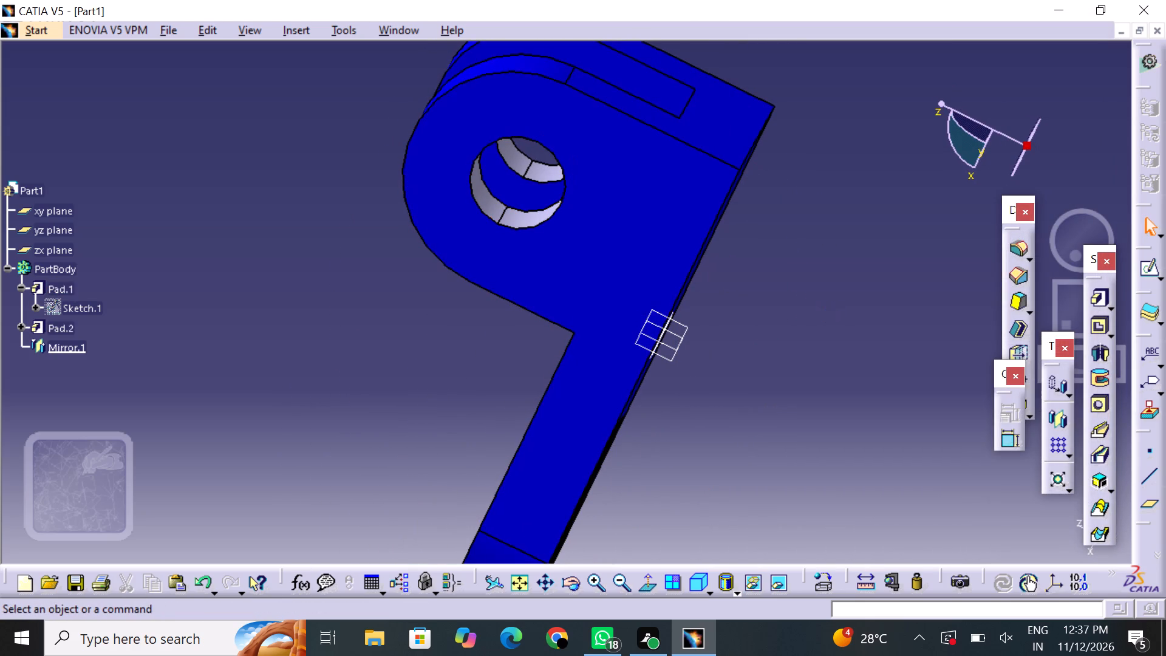
click(499, 214)
right_click(497, 213)
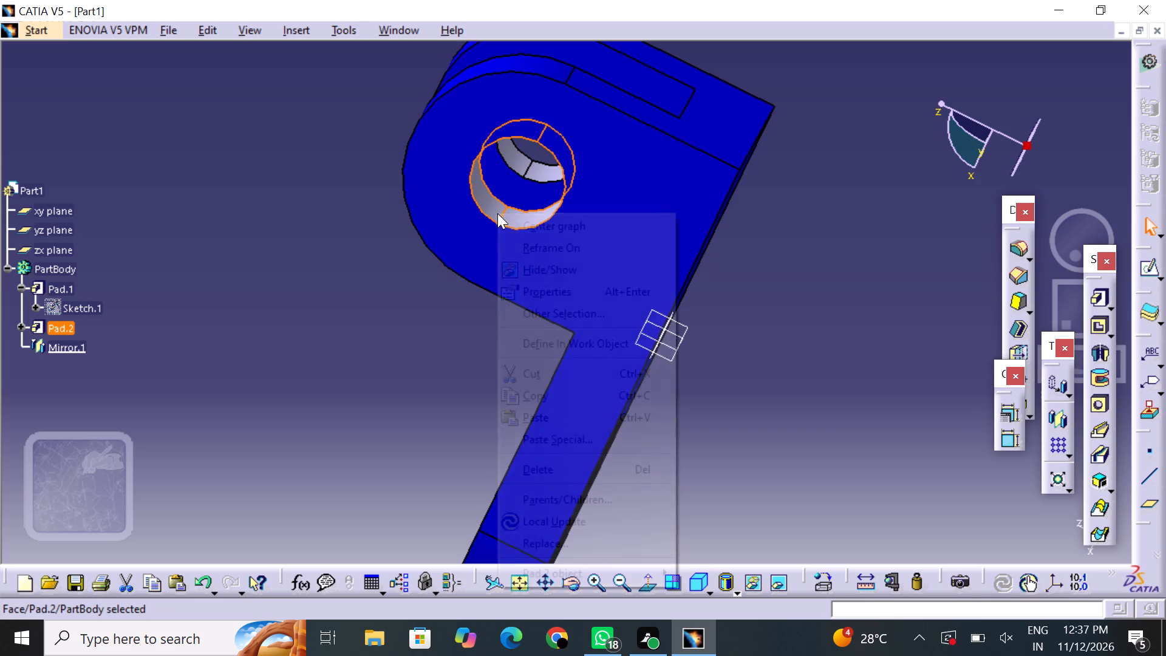
click(586, 287)
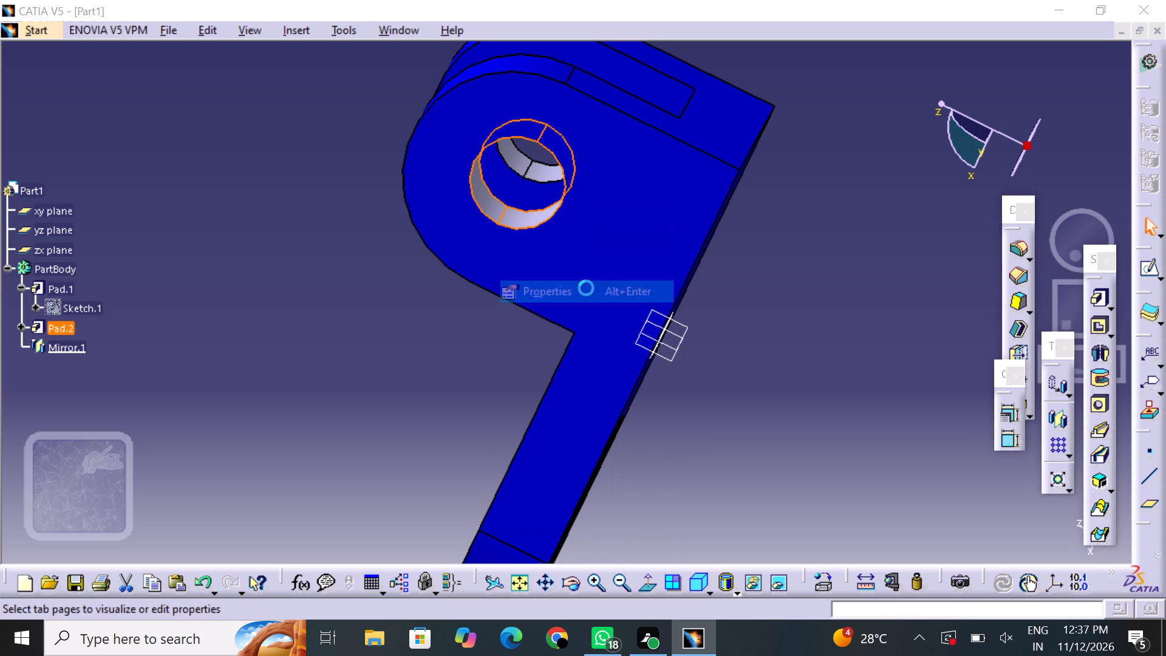
click(759, 133)
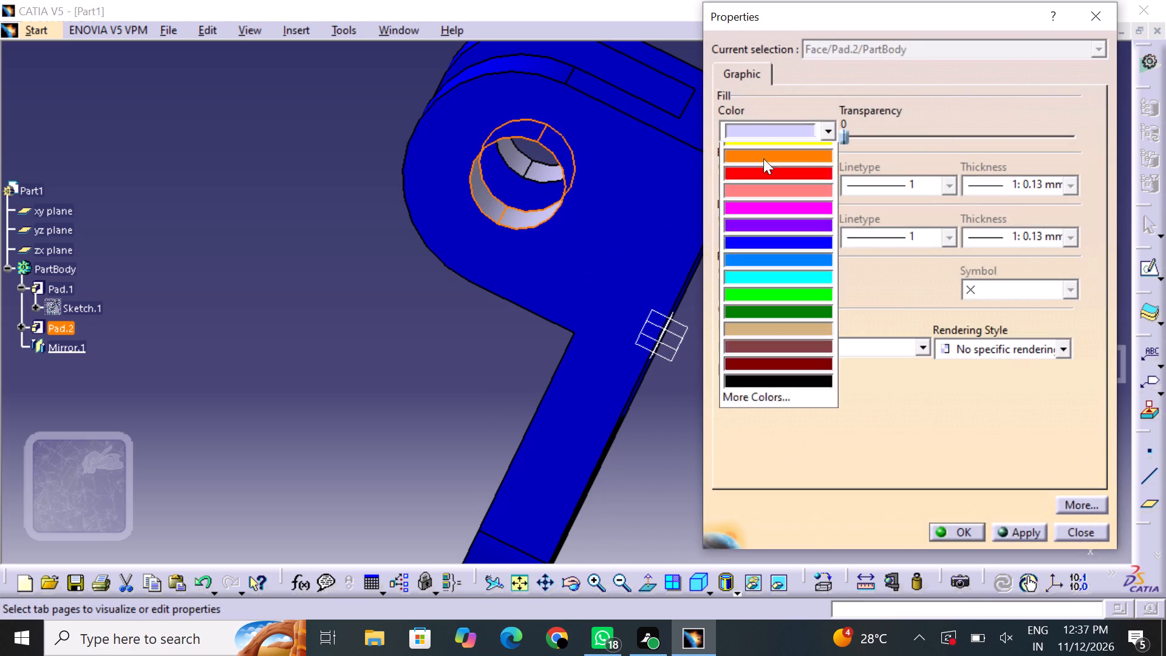
click(792, 283)
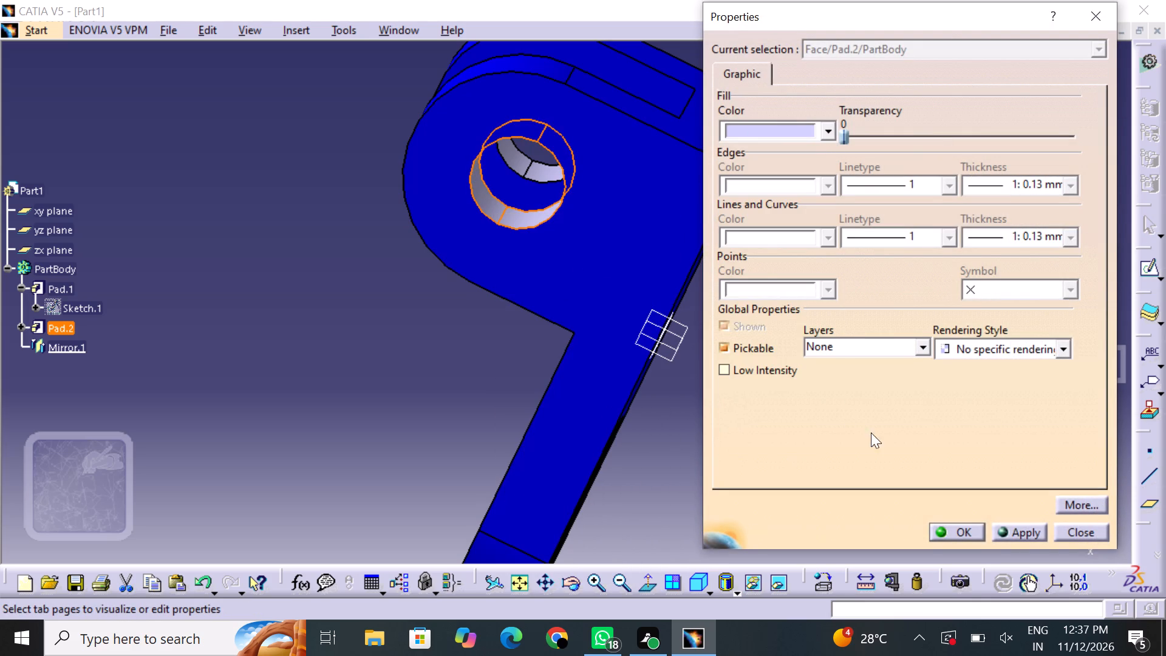
click(966, 526)
click(827, 495)
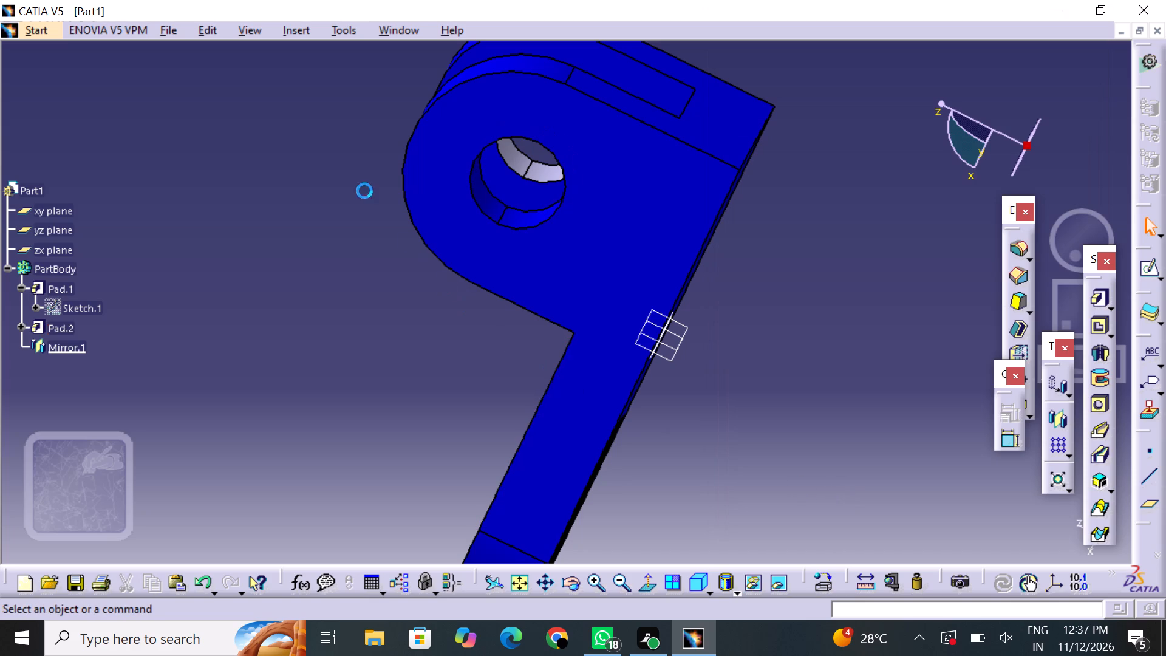
Set the fill colour of the cylindrical wall inside the mirrored upright's hole to blue.
middle_drag(333, 154, 461, 309)
right_drag(333, 154, 461, 309)
scroll(467, 302, up, 1)
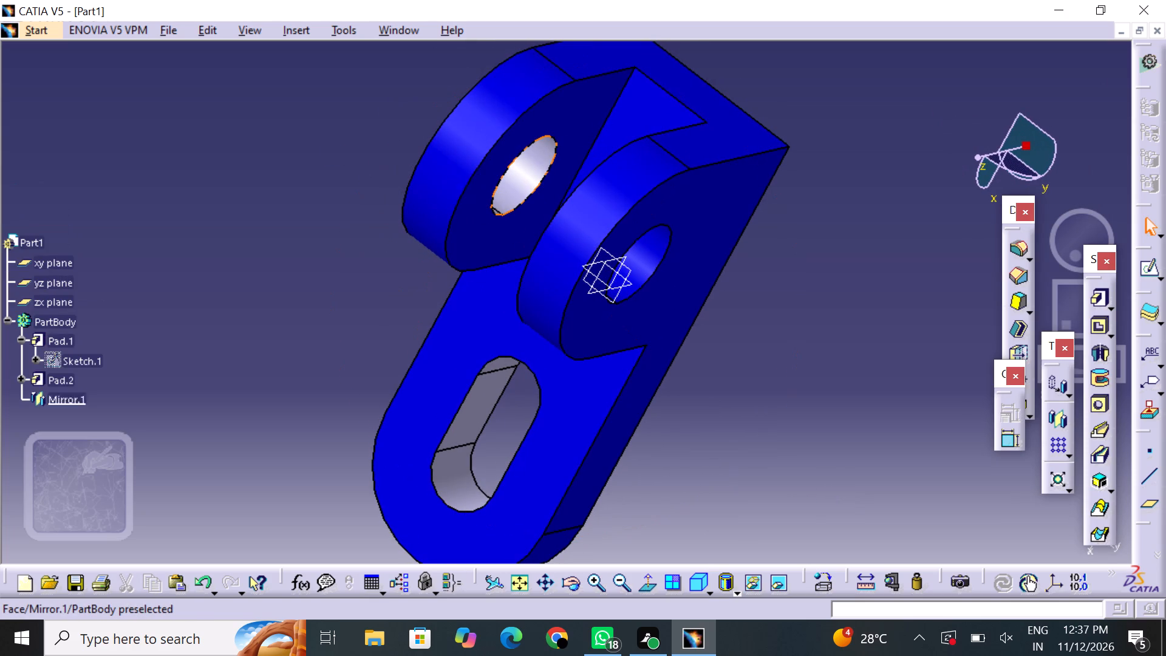
click(522, 186)
right_click(522, 186)
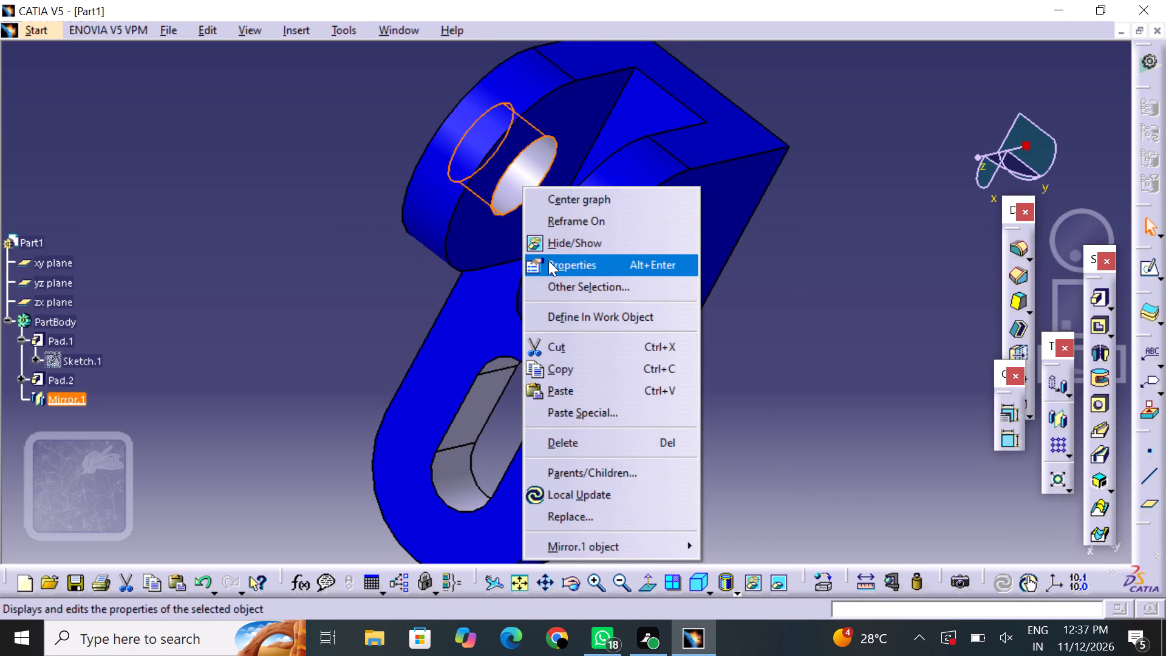
click(549, 261)
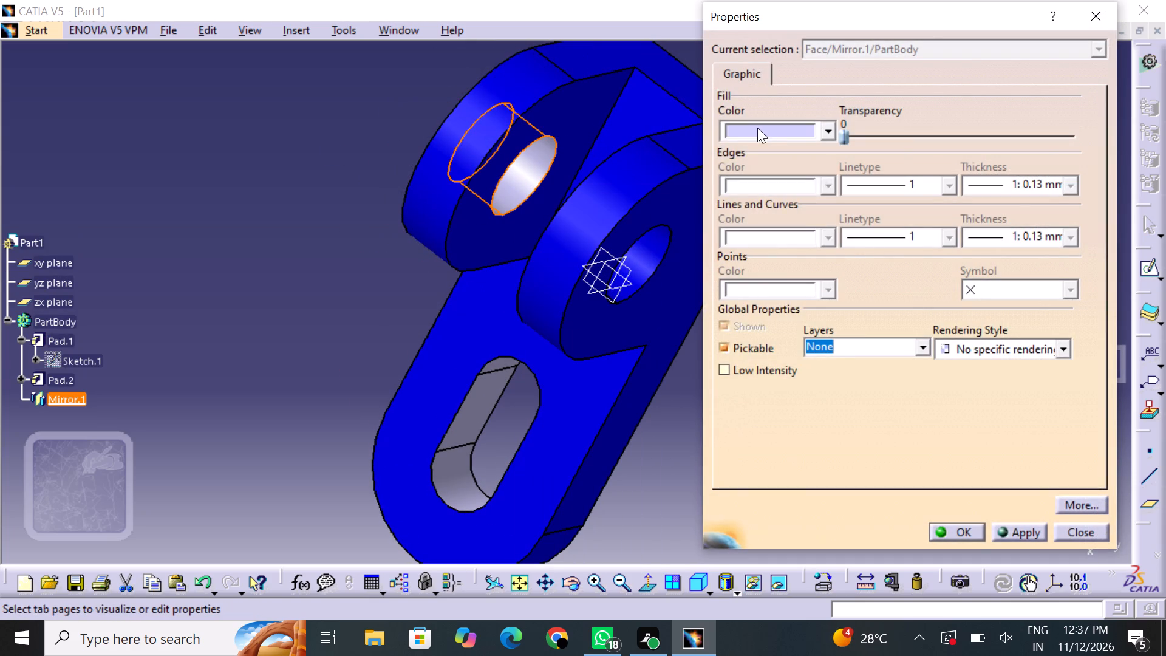
click(764, 127)
click(789, 293)
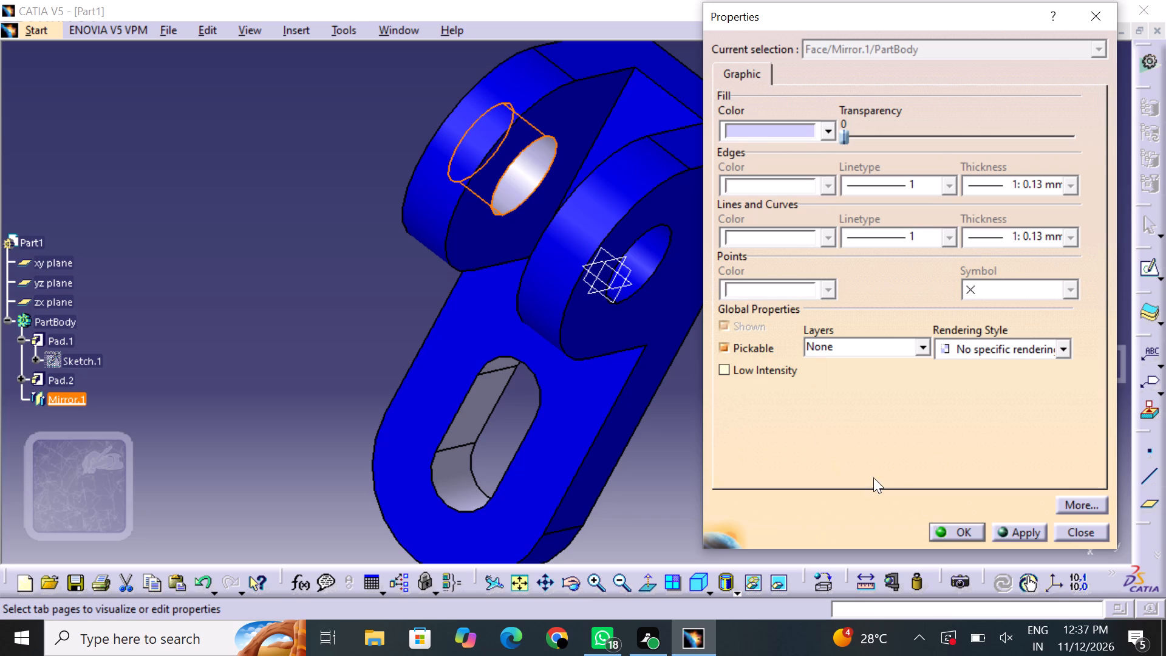
click(955, 525)
click(789, 497)
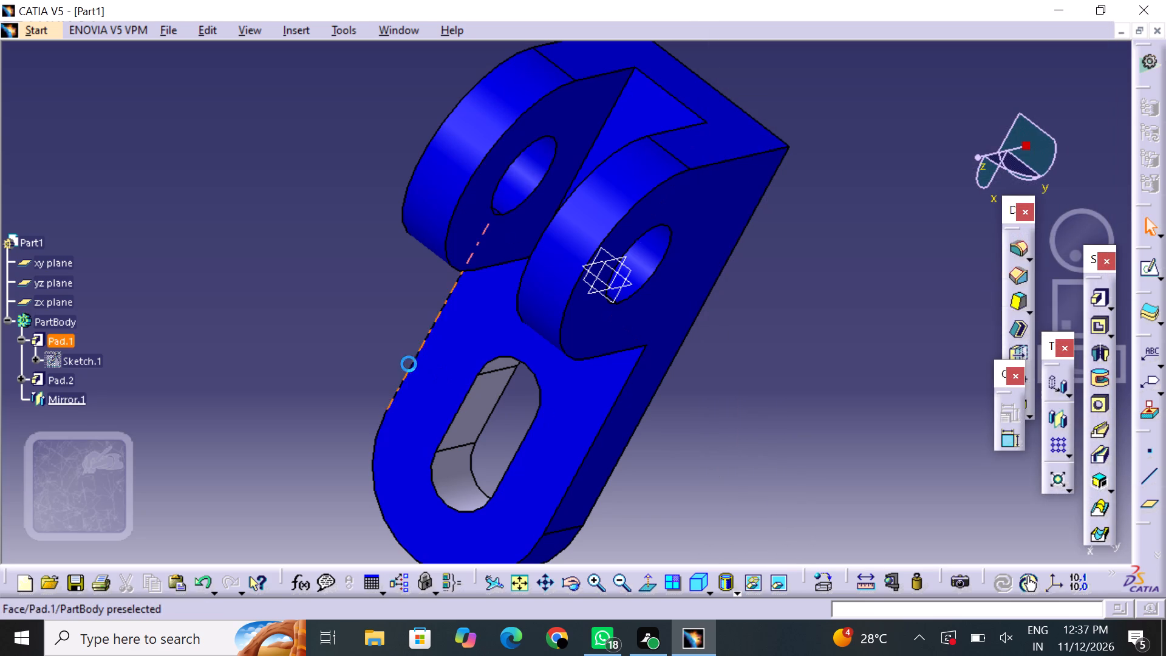
Set the fill colour of the base slot's straight inner wall on the mirrored upright's side to blue.
middle_drag(406, 361, 504, 205)
right_drag(406, 357, 504, 205)
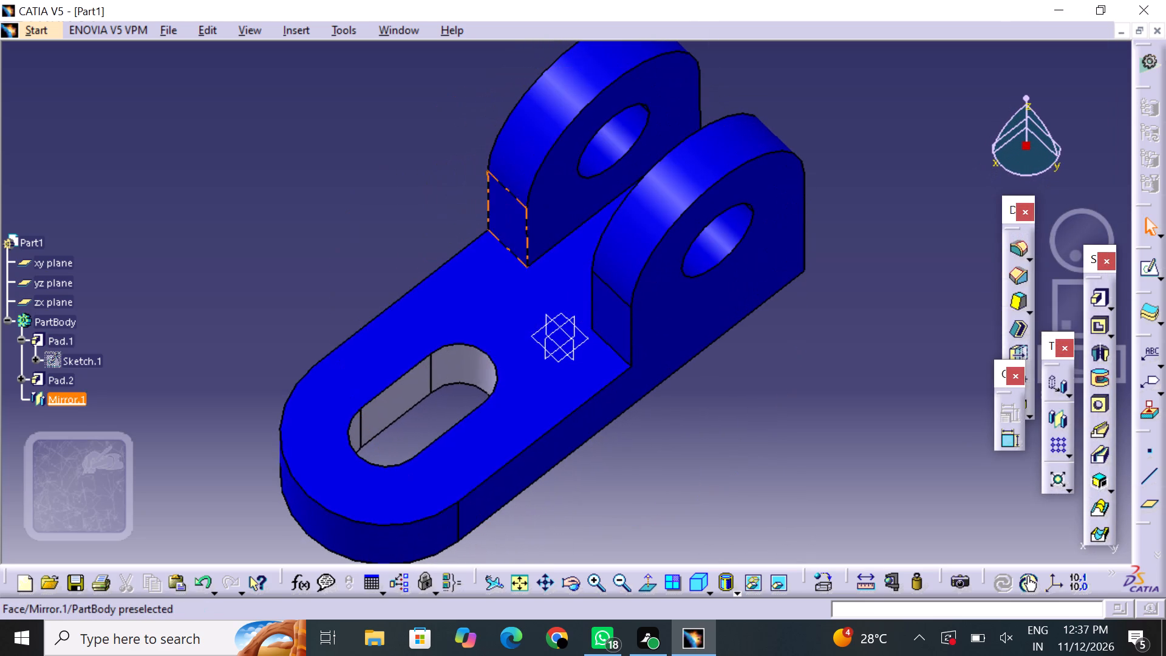
click(406, 400)
right_click(406, 398)
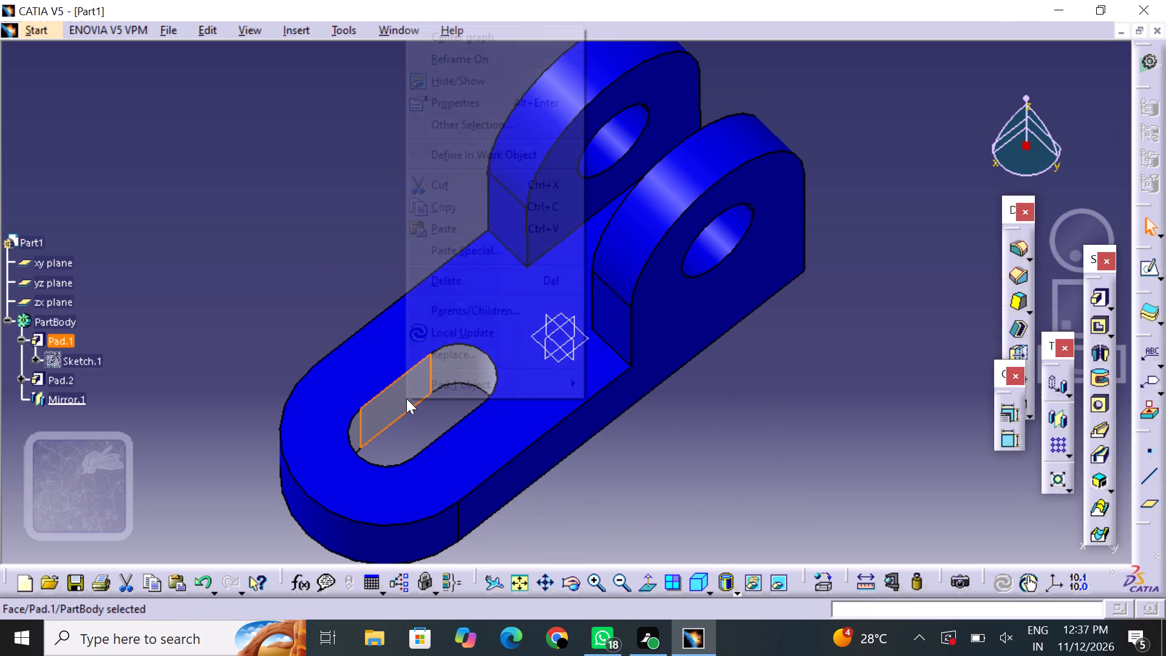
click(451, 98)
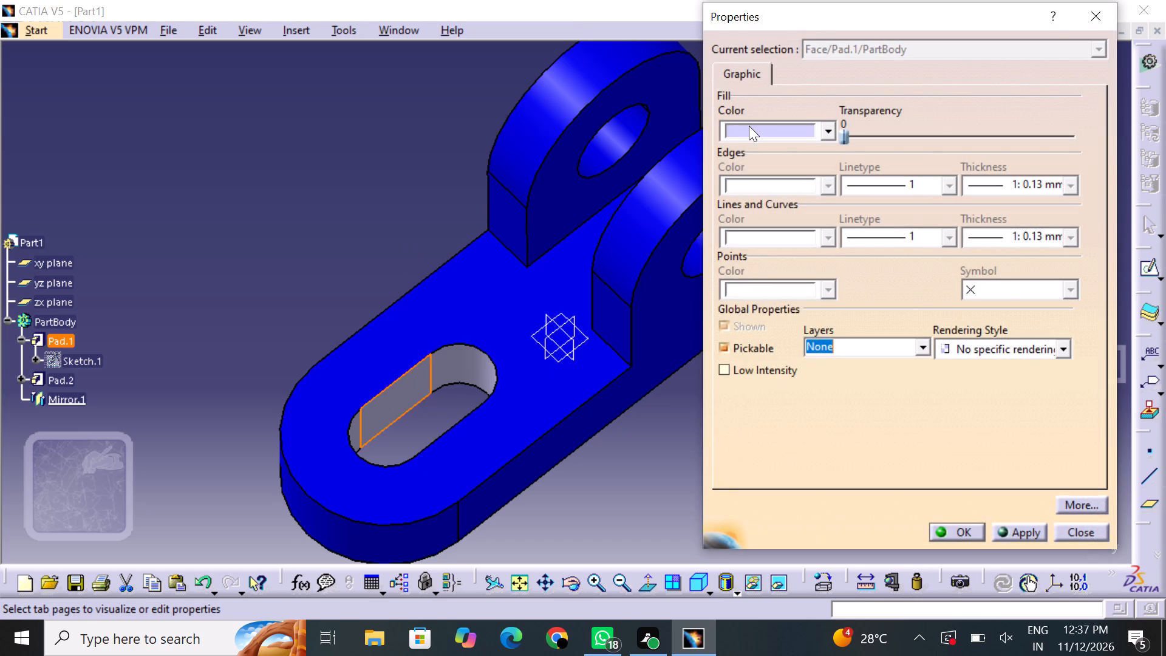
click(750, 125)
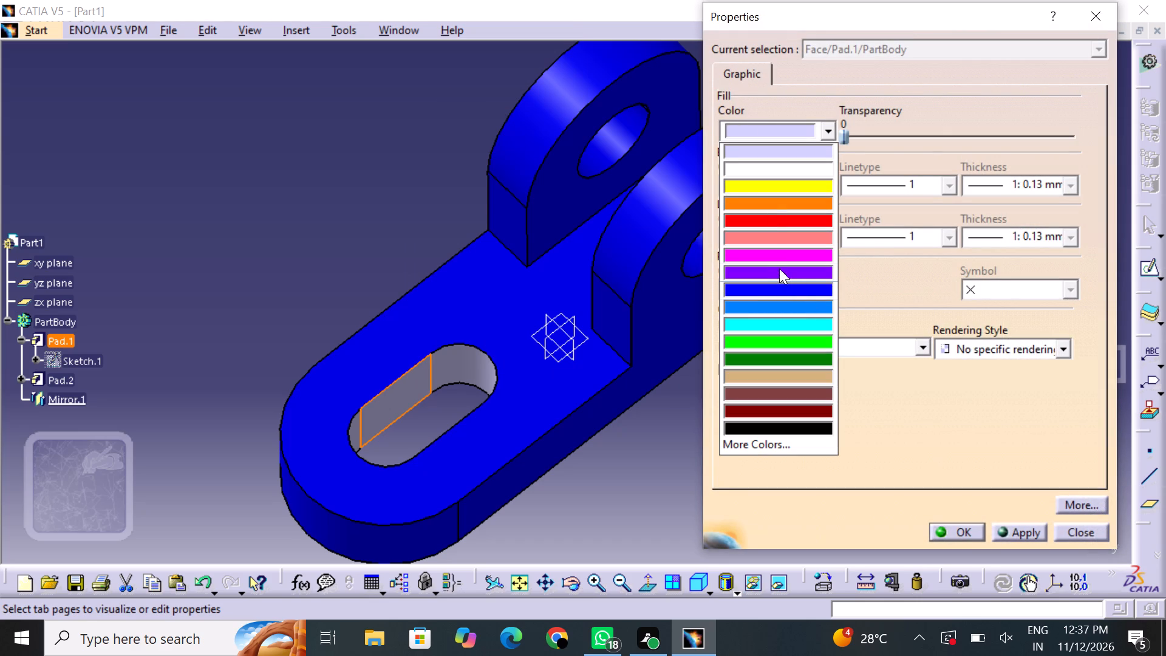
click(786, 292)
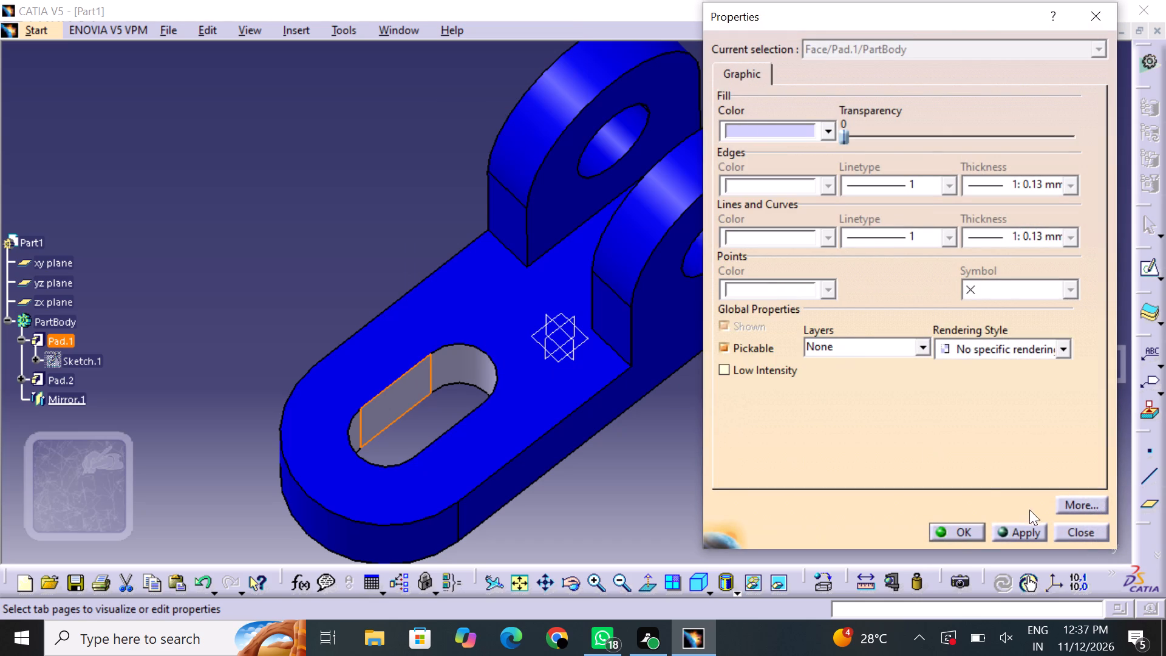
click(967, 533)
drag(787, 511, 780, 507)
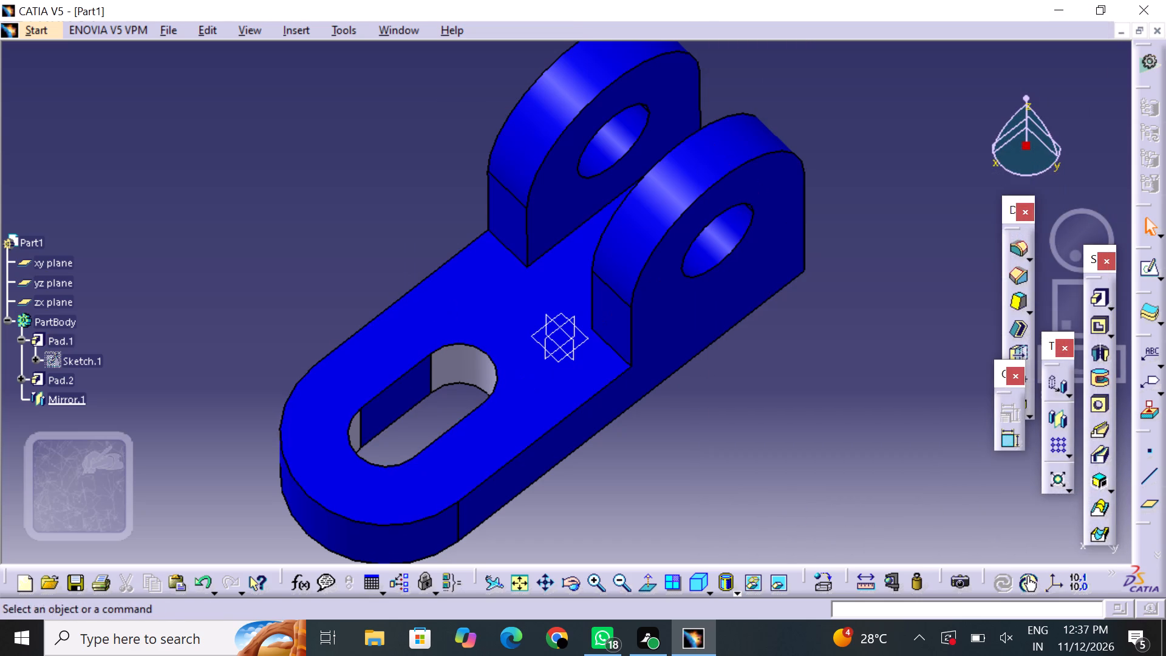
Set the fill colour of the base slot's straight inner wall on the original upright's side to blue.
middle_drag(398, 228, 573, 323)
right_drag(398, 227, 568, 322)
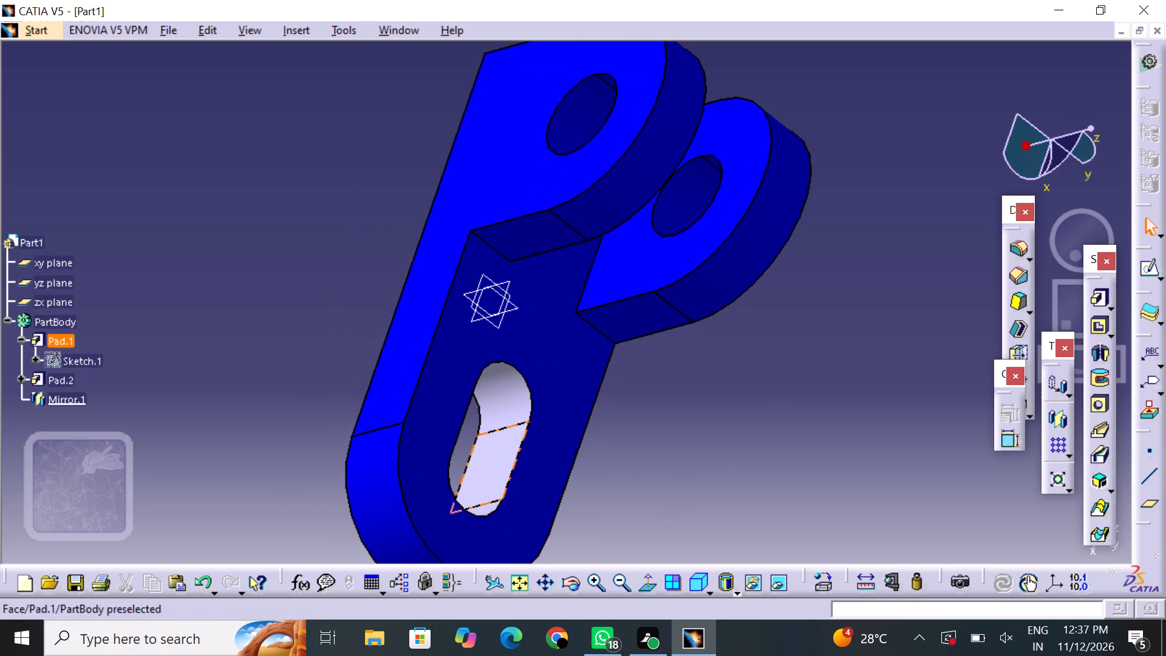
click(505, 460)
right_click(505, 458)
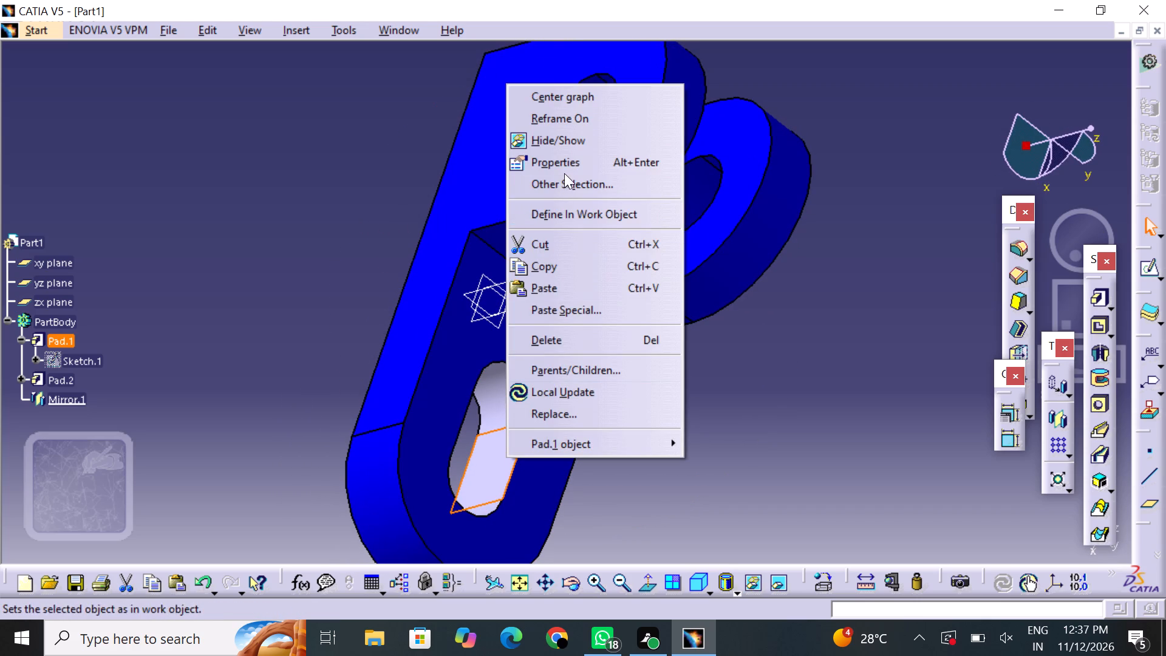
click(572, 166)
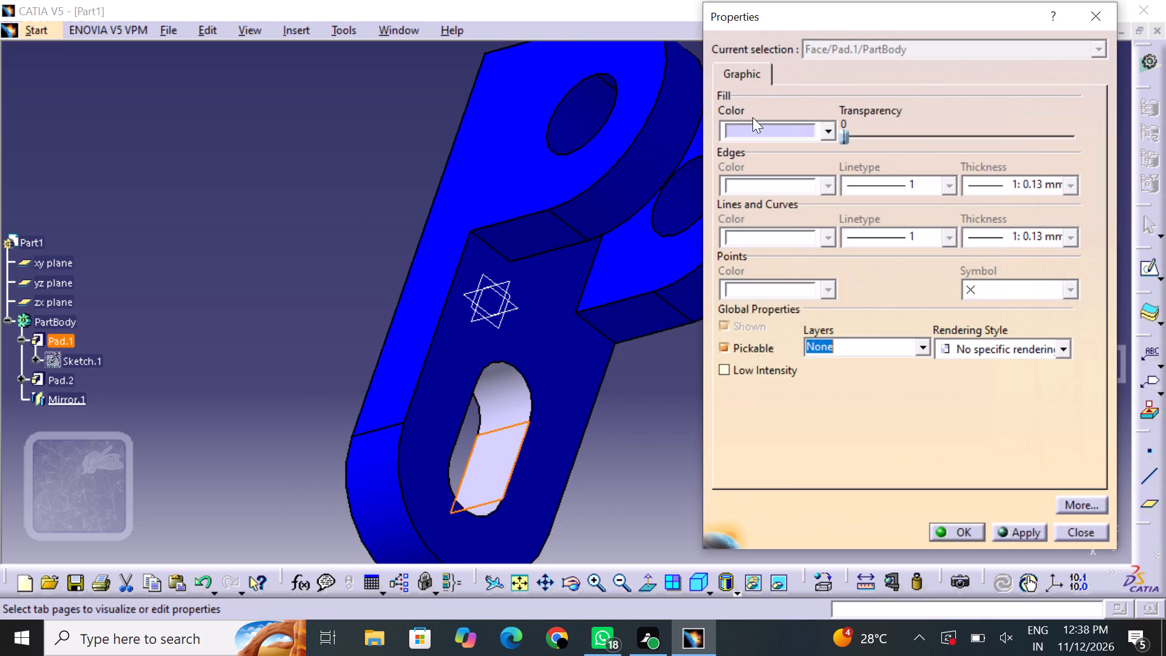
click(763, 123)
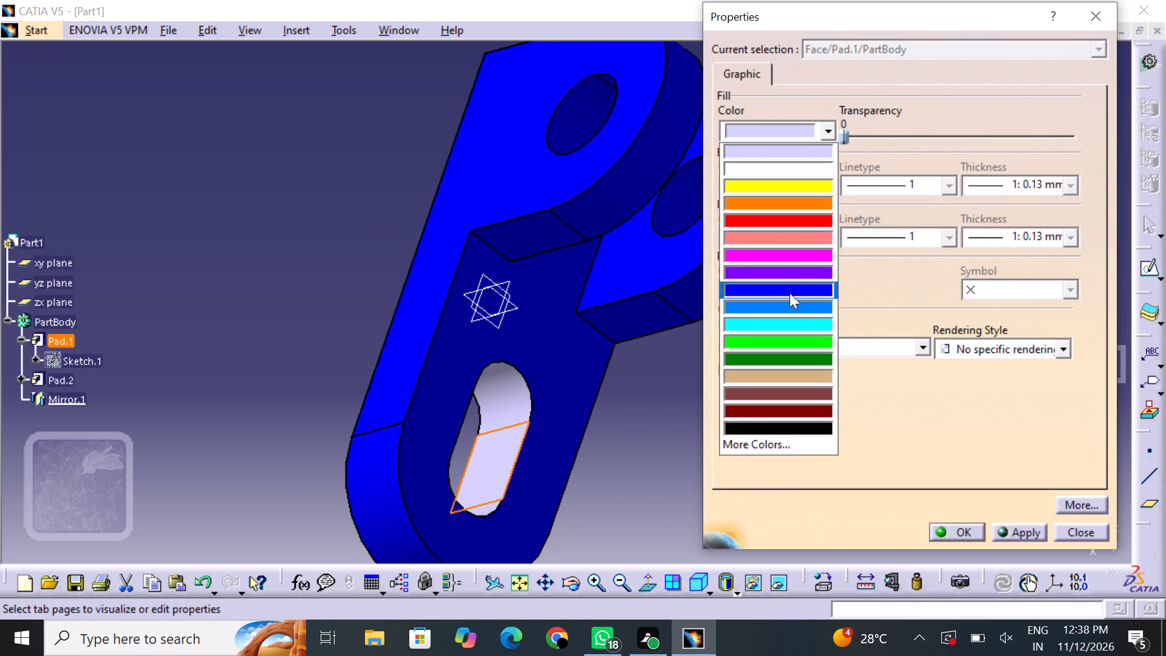
click(789, 293)
click(966, 529)
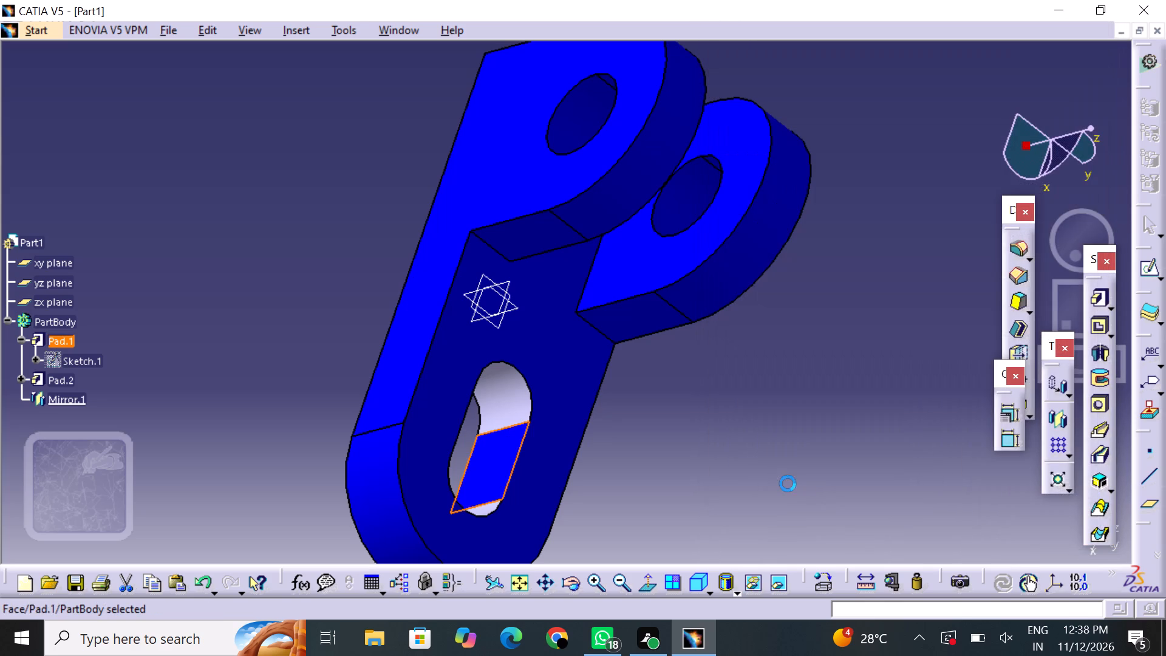
click(787, 483)
Set the fill colour of the base slot's curved inner wall nearest the uprights to blue.
middle_drag(745, 351, 636, 205)
right_drag(697, 279, 627, 202)
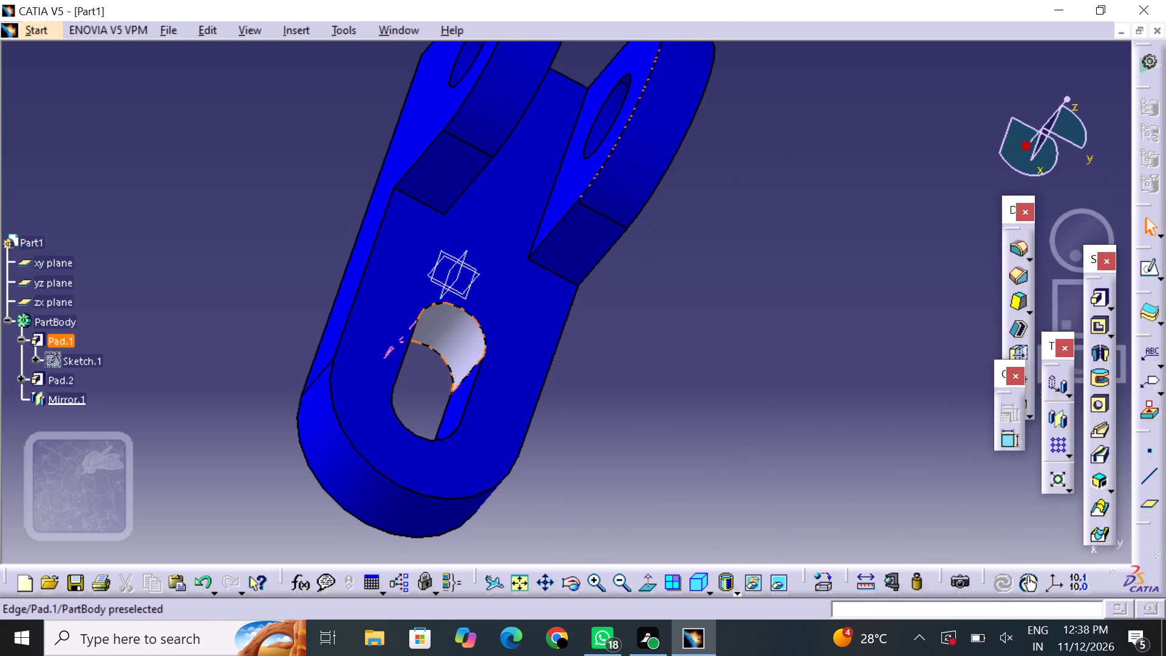
click(452, 335)
right_click(452, 335)
click(511, 329)
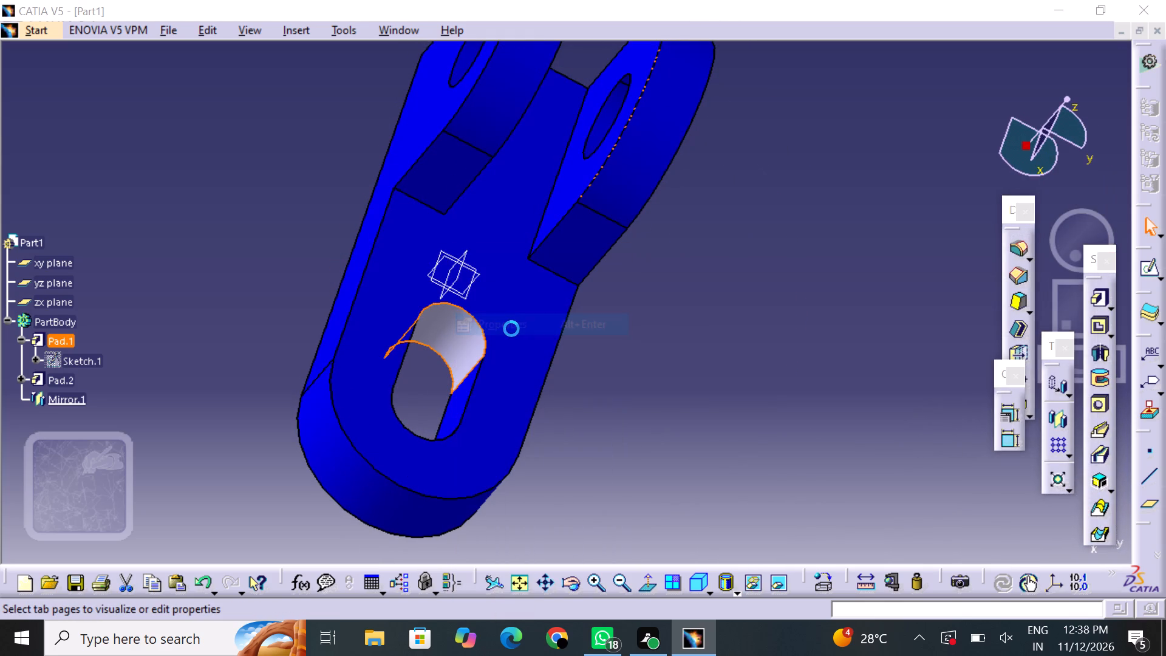
click(786, 132)
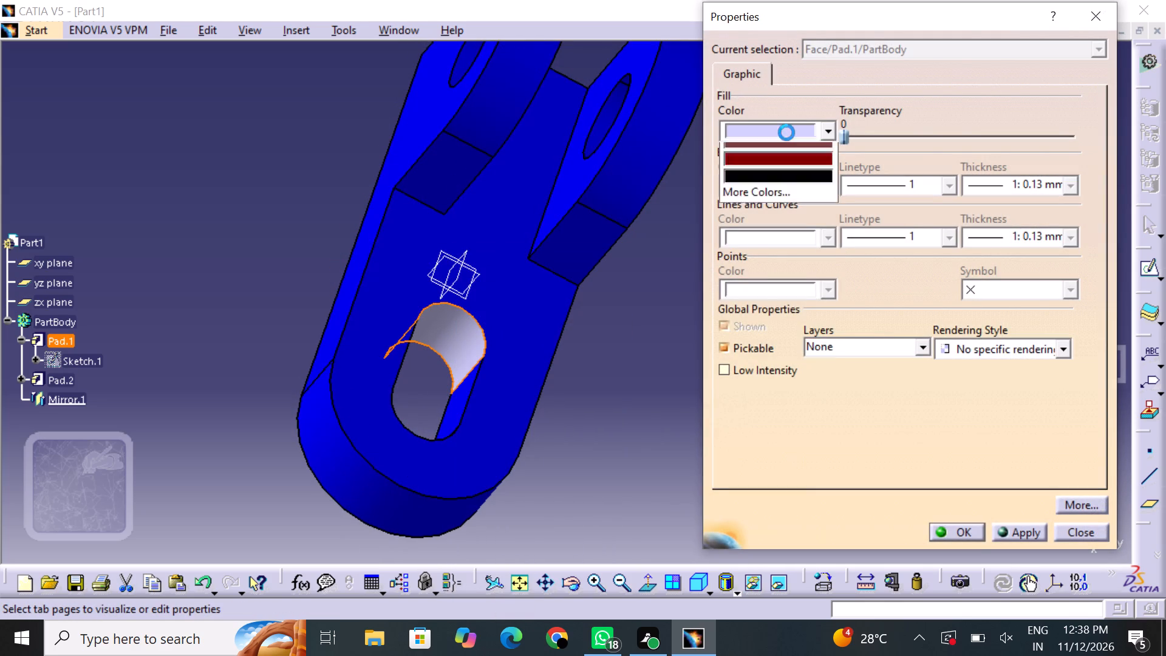
click(789, 292)
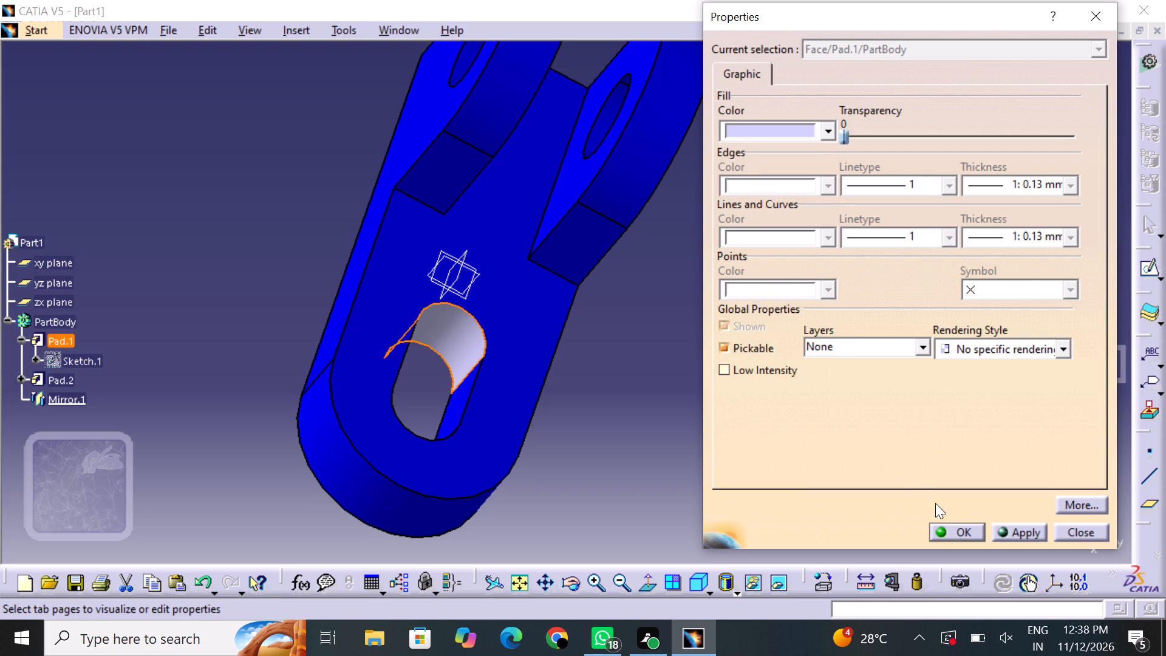
click(955, 524)
drag(744, 493, 734, 489)
Set the fill colour of the base slot's curved inner wall nearest the base's rounded end to blue.
middle_drag(687, 302, 589, 320)
right_drag(687, 302, 345, 395)
middle_drag(674, 297, 415, 415)
right_drag(674, 296, 415, 415)
scroll(674, 299, up, 1)
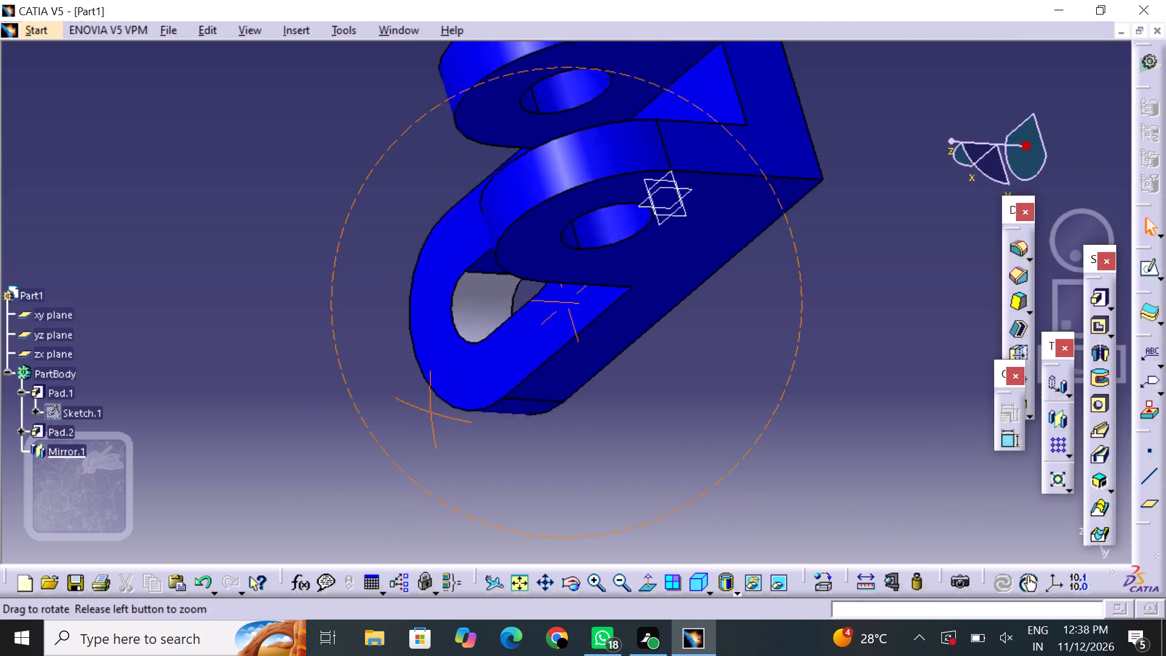
middle_drag(415, 415, 400, 420)
right_drag(415, 415, 400, 420)
middle_drag(343, 233, 413, 217)
right_drag(343, 233, 413, 217)
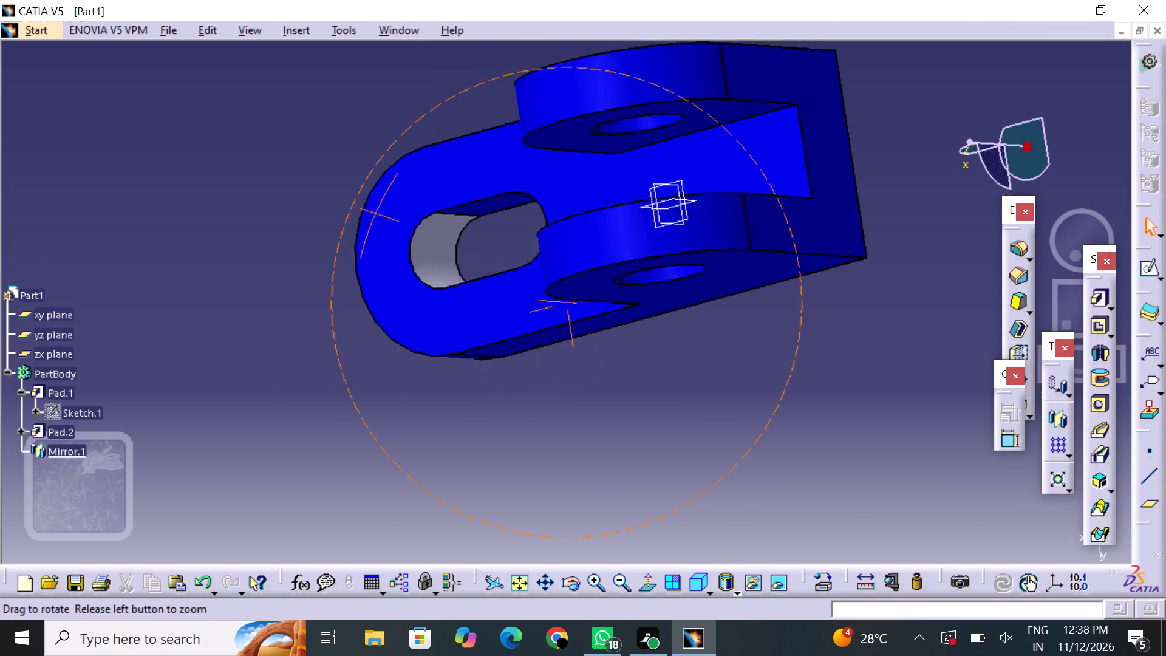
middle_drag(413, 217, 414, 217)
right_drag(413, 217, 414, 217)
click(423, 252)
right_click(423, 252)
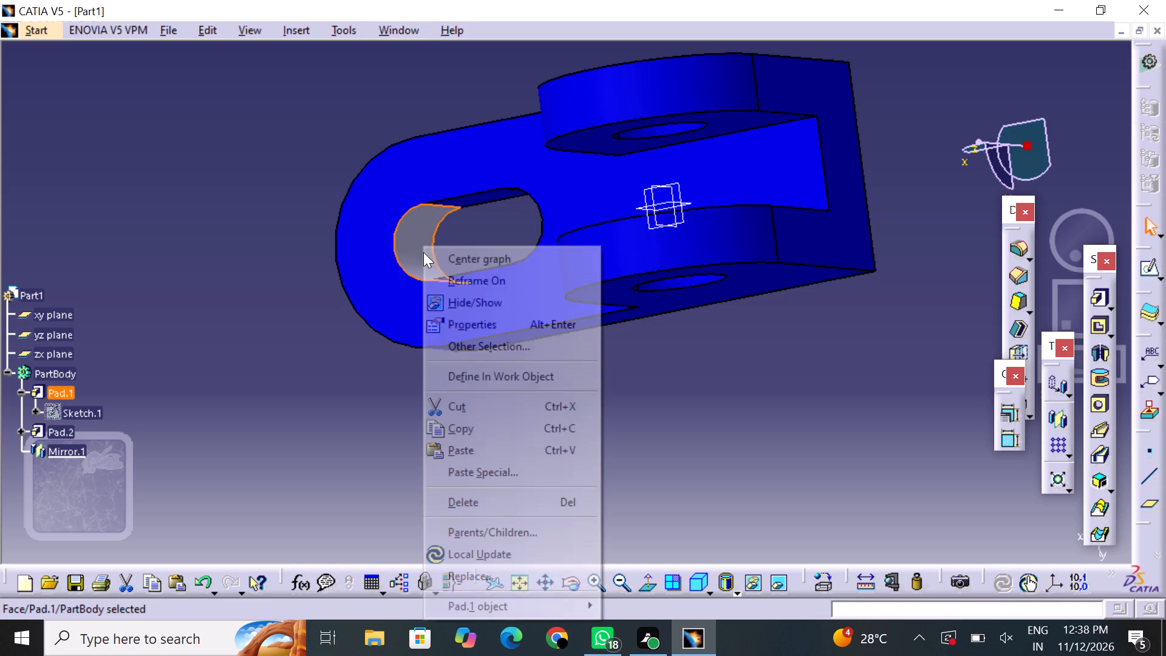
click(481, 326)
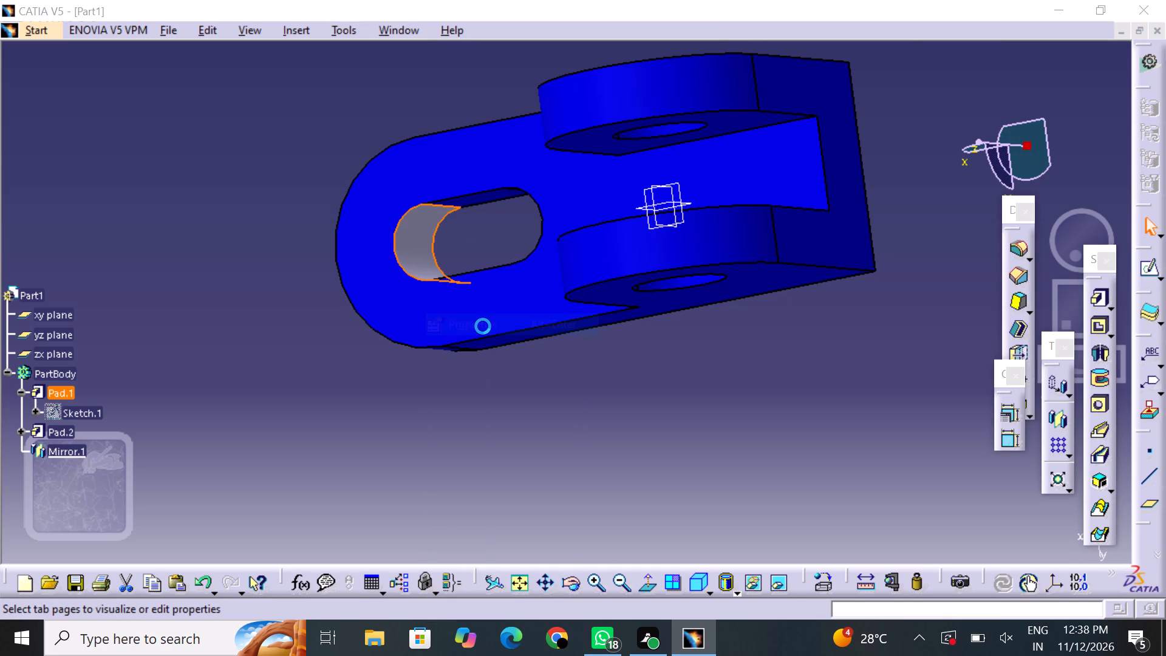
click(753, 131)
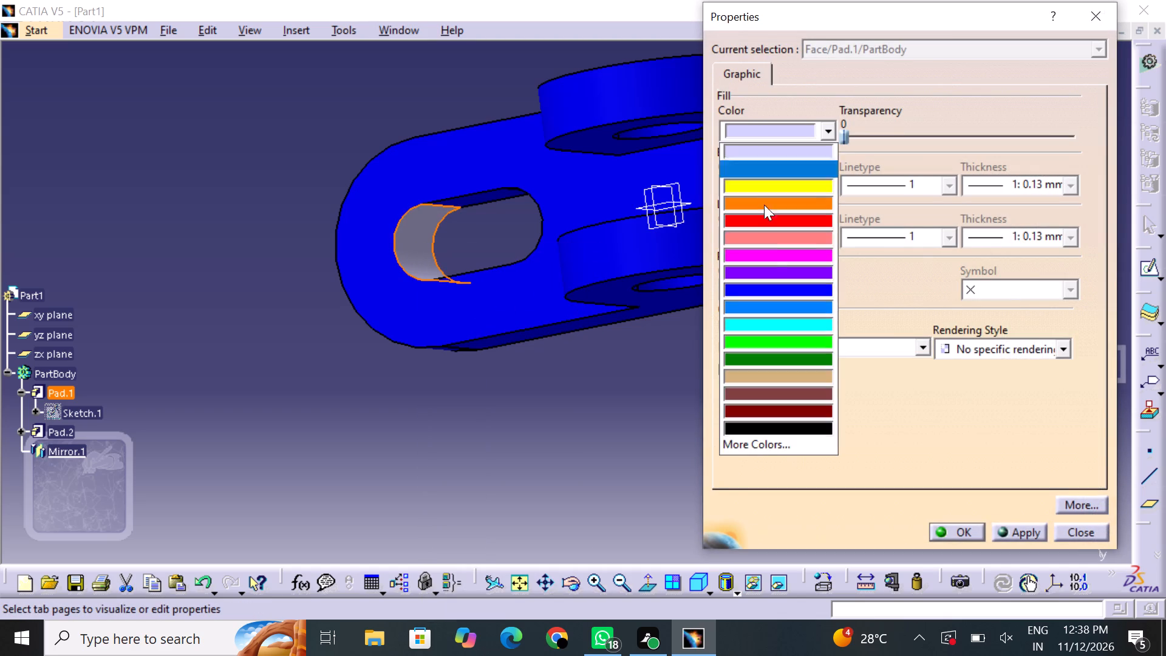
click(776, 285)
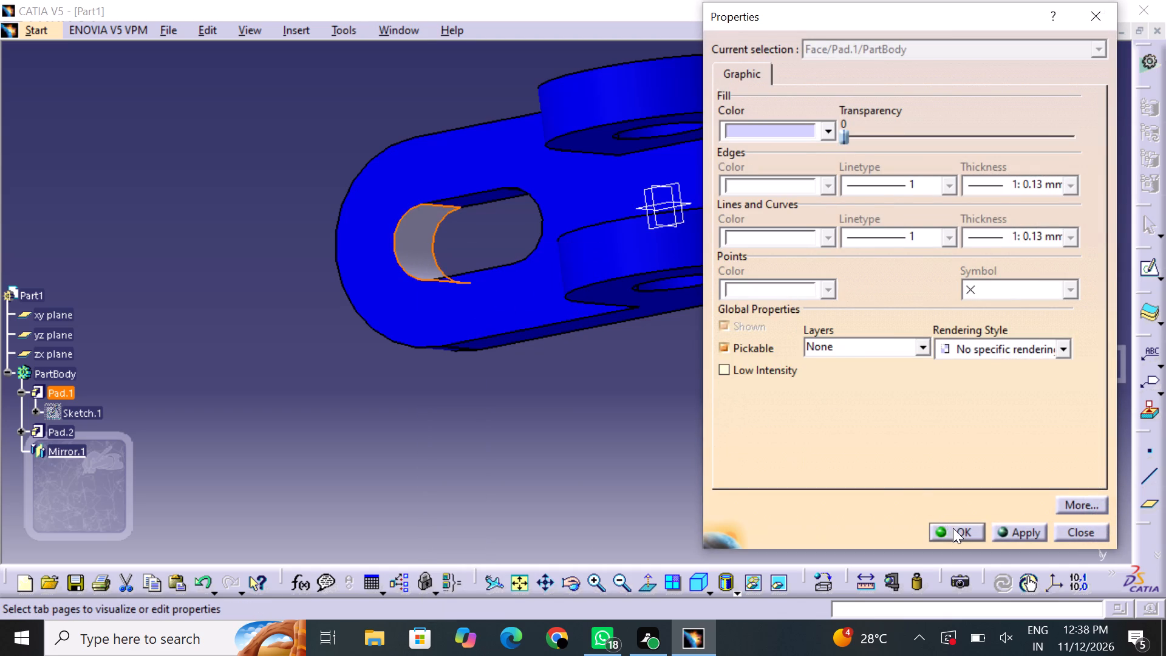
click(953, 528)
drag(338, 524, 340, 518)
Examine the whole bracket from all sides, including the underside, holes and slot, for any faces not coloured blue.
middle_drag(270, 376, 370, 345)
right_drag(270, 376, 370, 345)
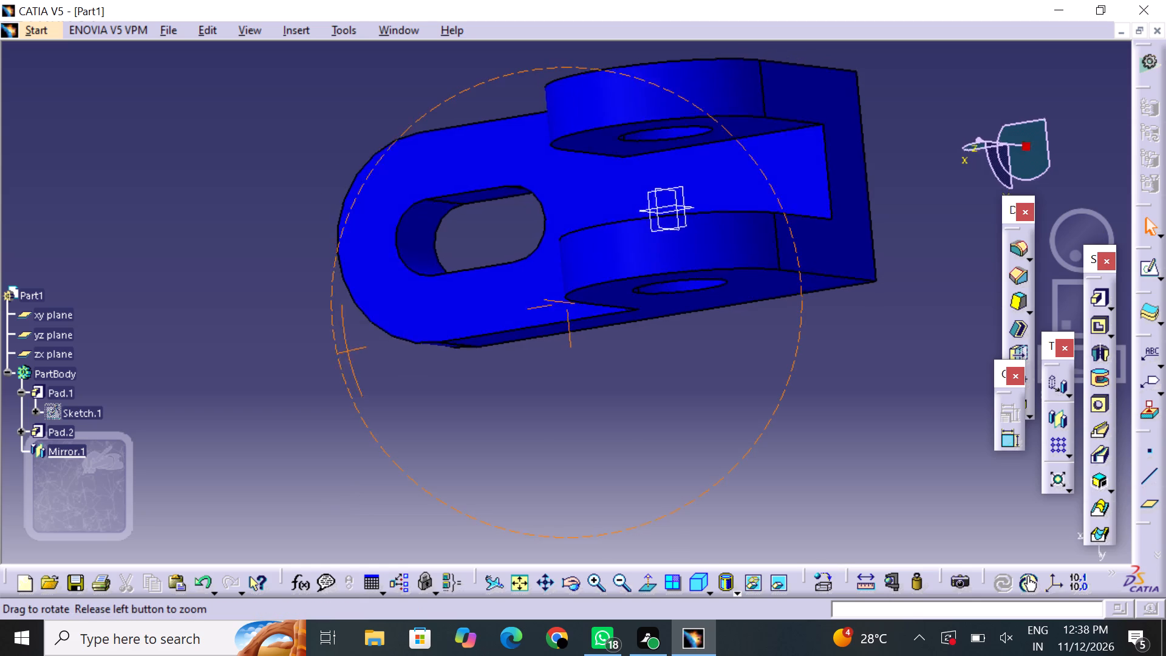
middle_drag(370, 345, 752, 340)
right_drag(370, 345, 752, 340)
middle_drag(337, 262, 646, 223)
right_drag(341, 259, 646, 223)
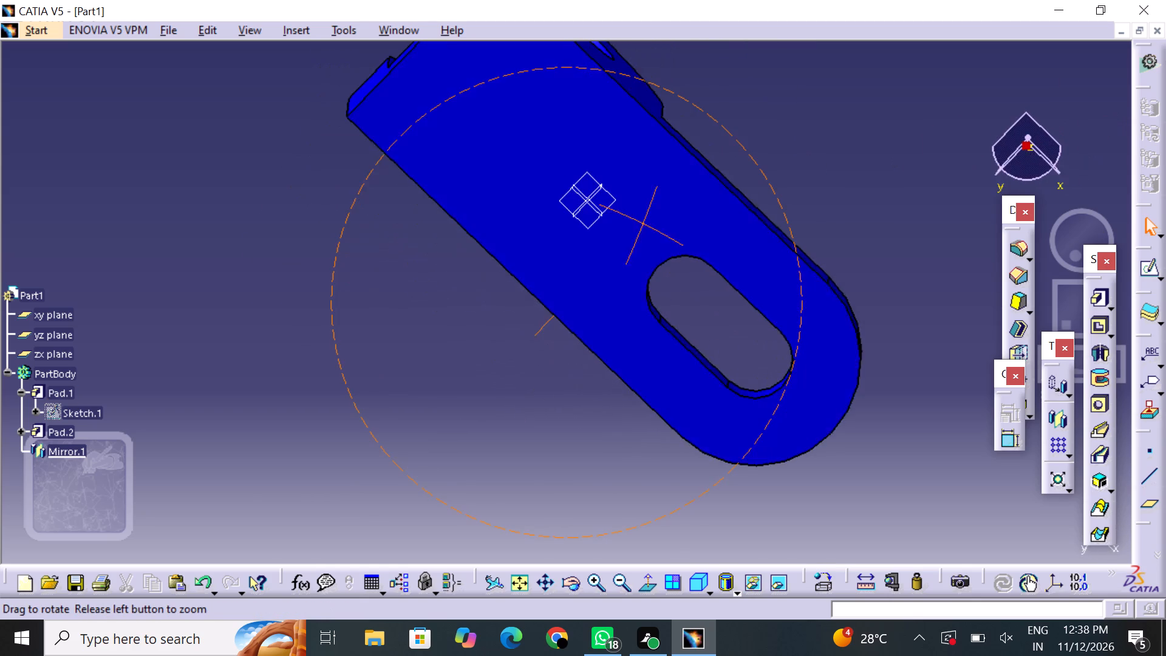
middle_drag(646, 223, 651, 223)
right_drag(646, 223, 651, 223)
middle_drag(593, 135, 403, 378)
right_drag(596, 138, 403, 378)
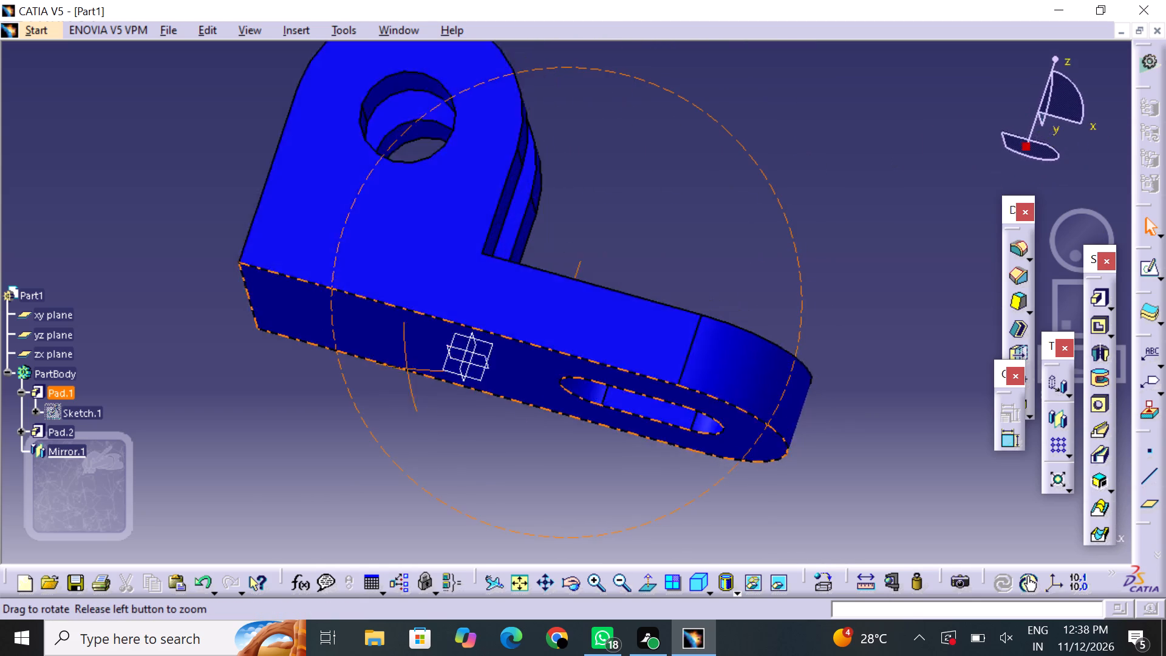
middle_drag(403, 378, 384, 430)
right_drag(403, 378, 383, 431)
middle_drag(322, 220, 324, 364)
right_drag(322, 224, 324, 364)
middle_drag(644, 182, 584, 404)
right_drag(650, 186, 583, 405)
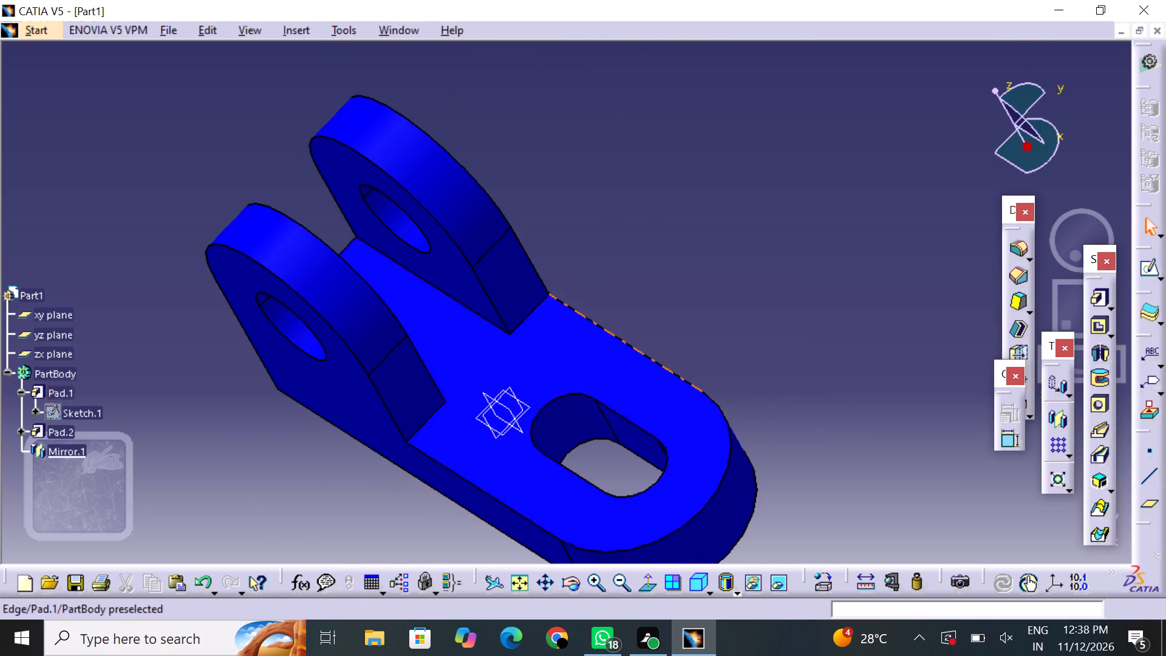
middle_drag(661, 367, 453, 477)
right_drag(661, 367, 408, 457)
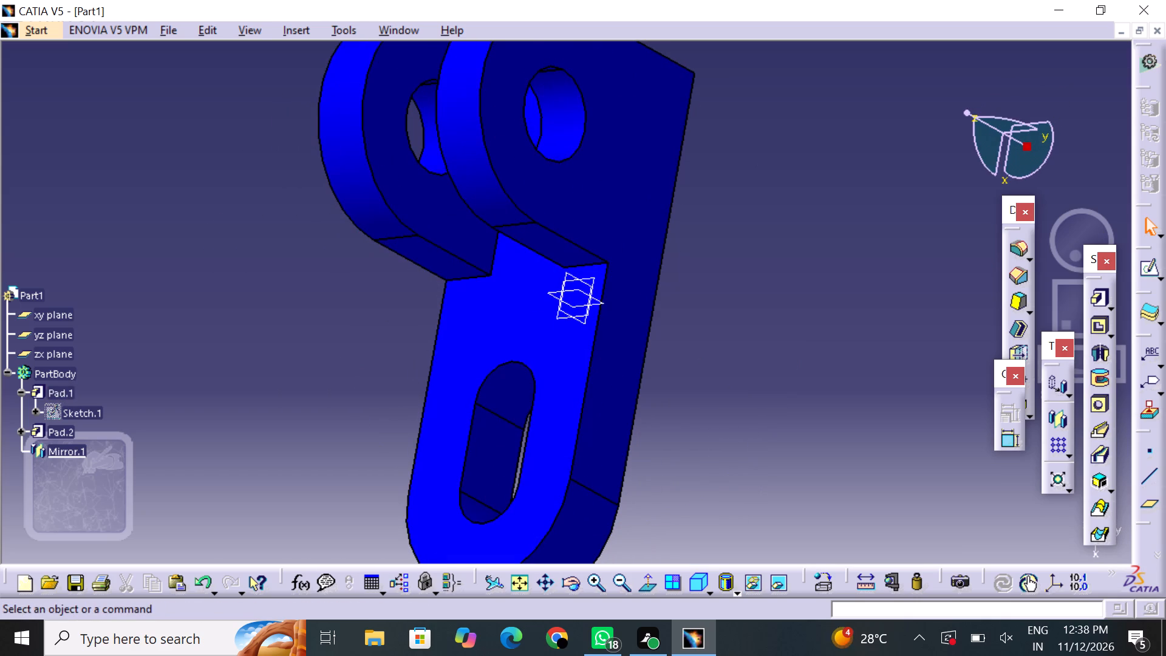
middle_drag(772, 257, 850, 357)
right_drag(772, 257, 846, 358)
middle_drag(691, 310, 702, 365)
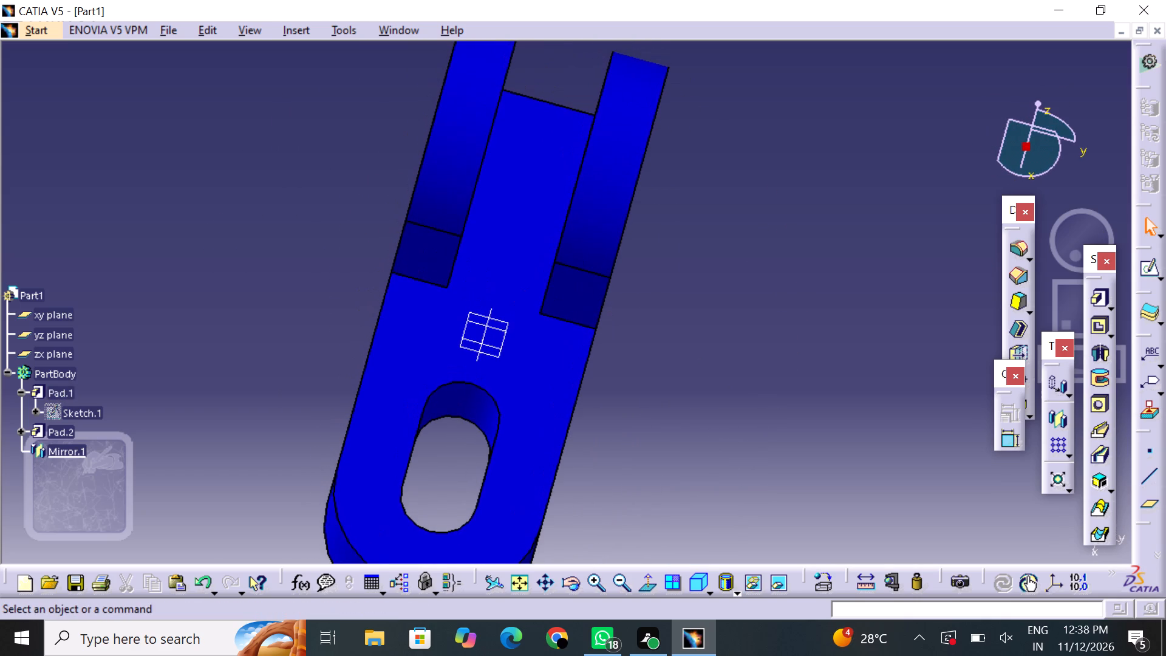
middle_drag(743, 323, 642, 259)
right_drag(743, 323, 642, 259)
middle_drag(273, 340, 276, 341)
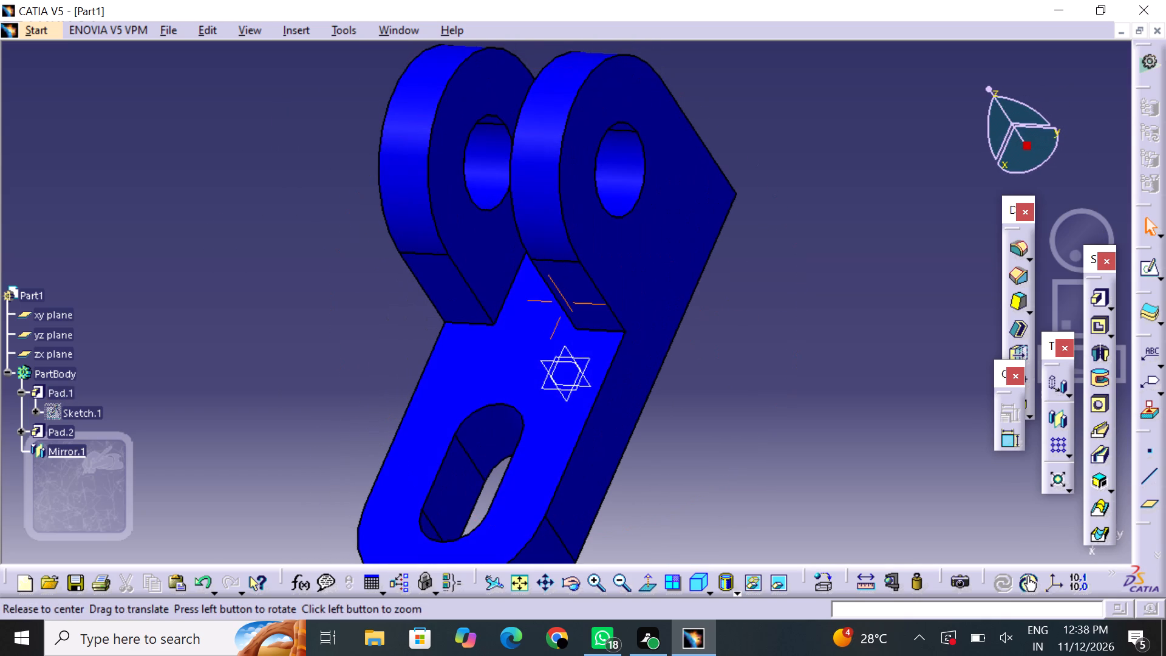
middle_drag(276, 341, 344, 296)
right_drag(278, 341, 344, 296)
middle_drag(342, 363, 344, 356)
right_drag(343, 356, 344, 356)
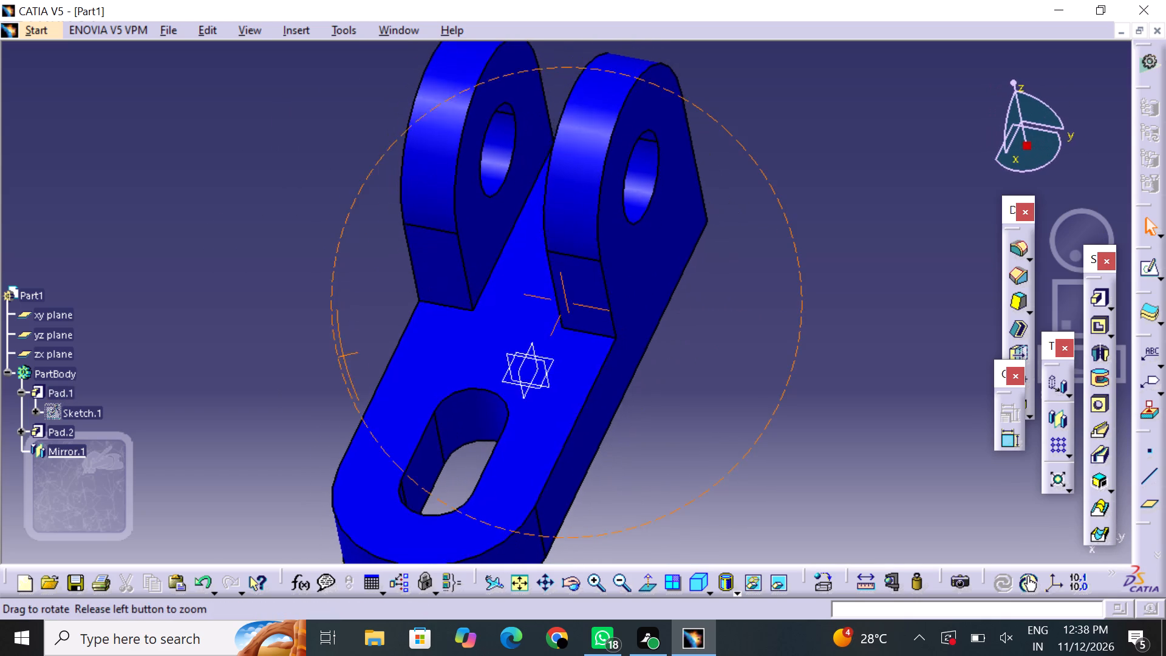
middle_drag(344, 356, 471, 378)
right_drag(344, 356, 471, 378)
middle_drag(147, 217, 183, 381)
right_drag(148, 217, 183, 381)
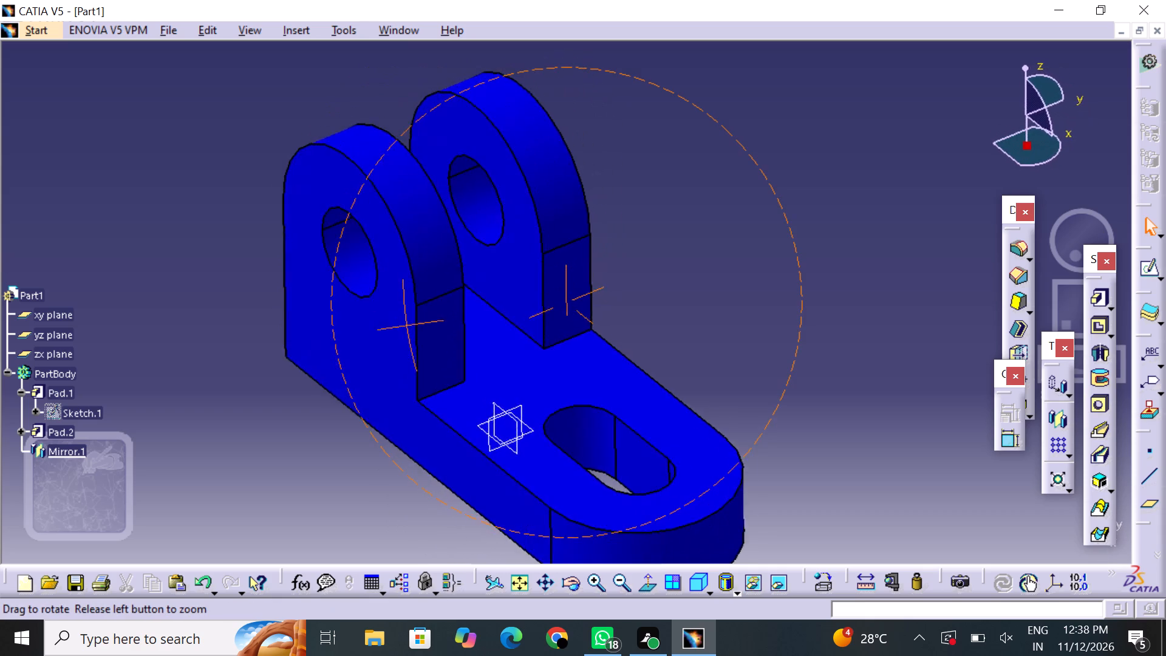
right_drag(183, 381, 194, 389)
middle_drag(183, 381, 210, 401)
middle_drag(406, 440, 447, 341)
middle_drag(280, 338, 280, 373)
right_drag(280, 373, 389, 329)
middle_drag(280, 373, 383, 350)
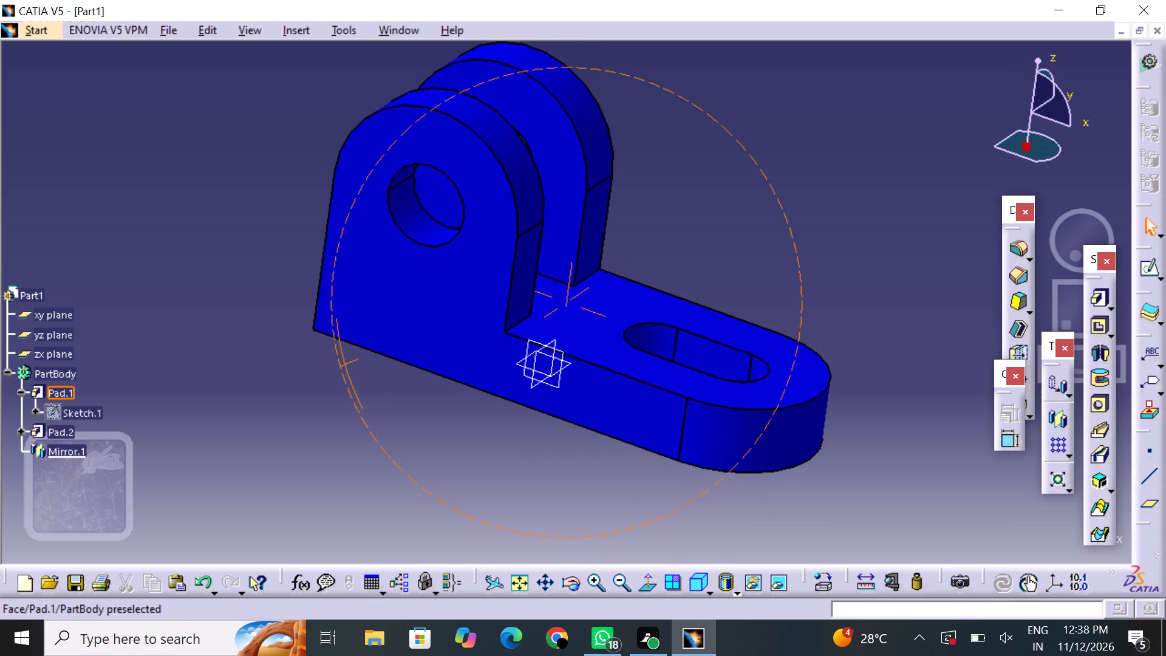
middle_drag(774, 225, 747, 297)
right_drag(771, 262, 747, 297)
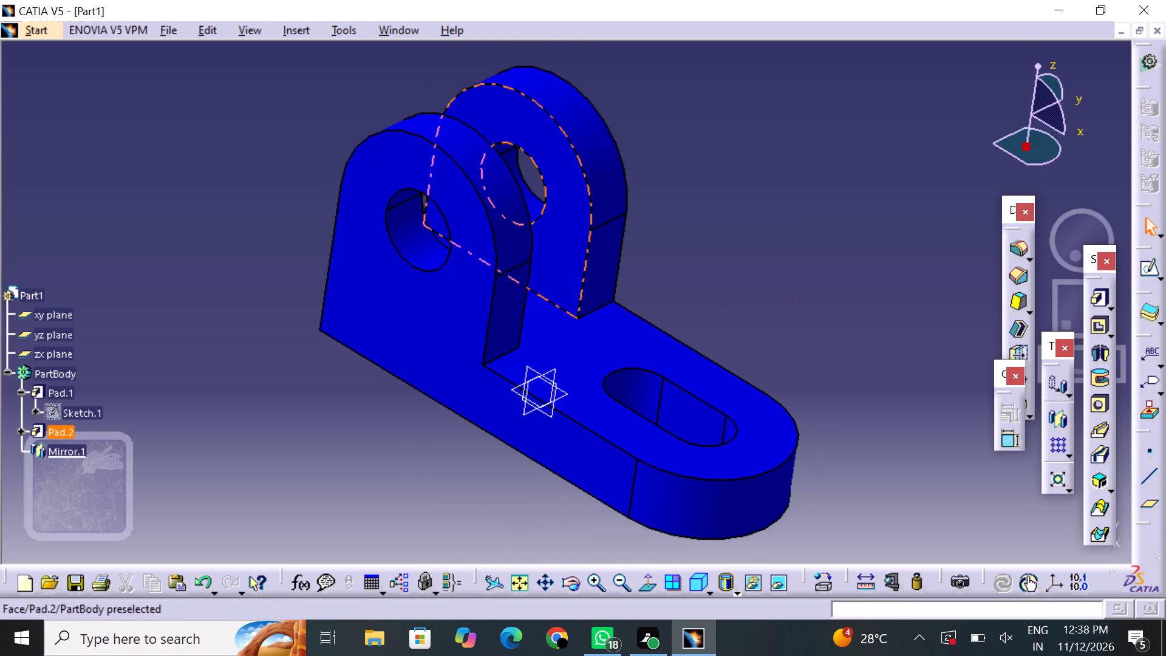
middle_drag(622, 95, 598, 139)
right_drag(622, 95, 596, 142)
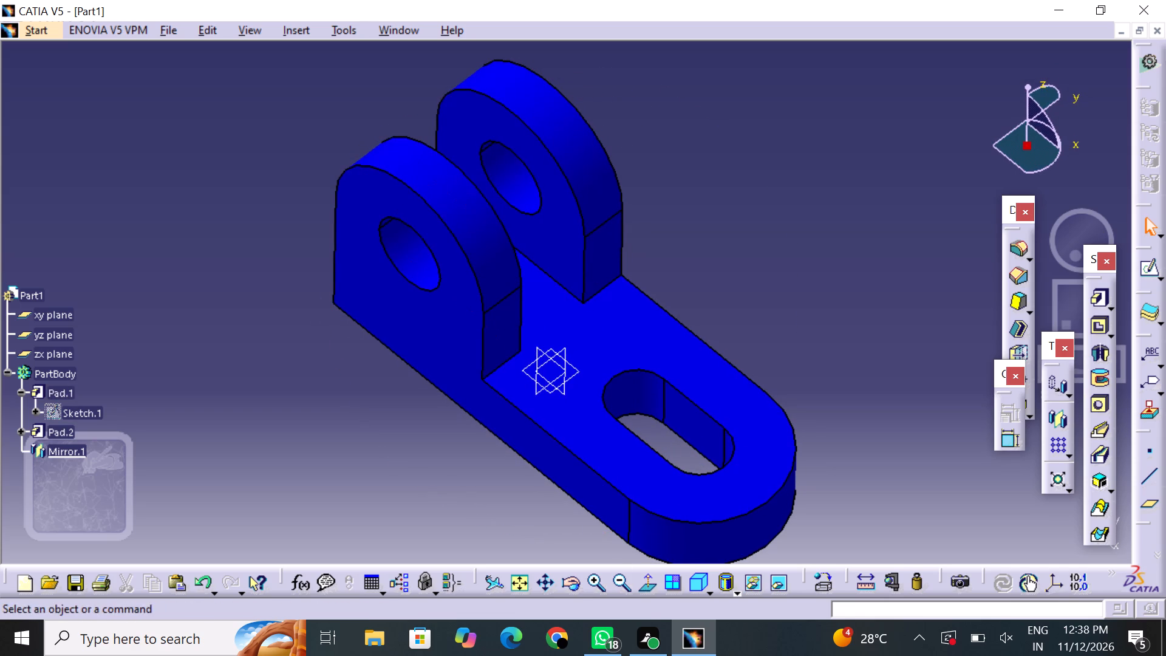
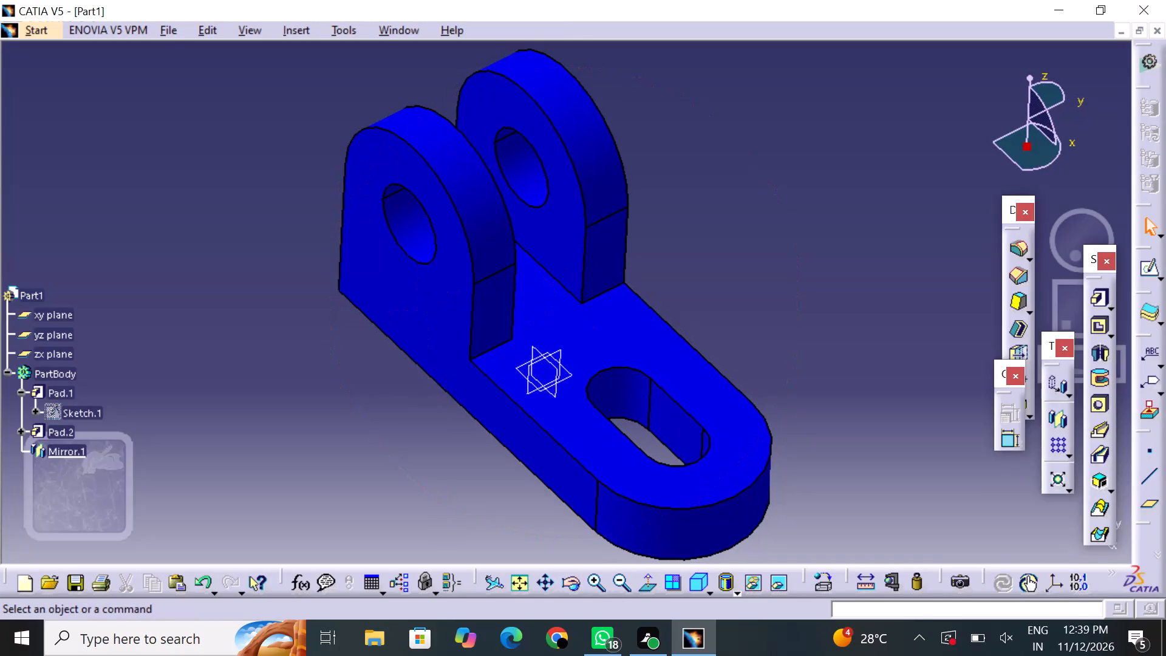
Set the fill colour of the mirrored upright's hole wall to magenta.
middle_drag(306, 442, 409, 425)
right_drag(306, 442, 409, 425)
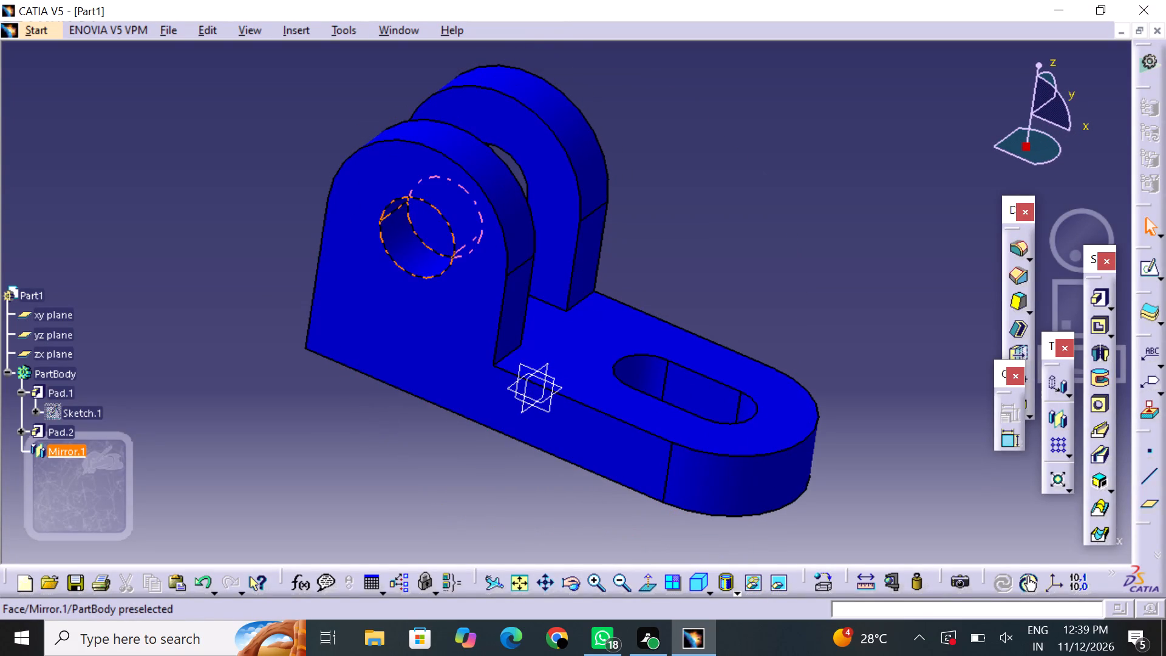
click(418, 254)
right_click(418, 254)
click(458, 324)
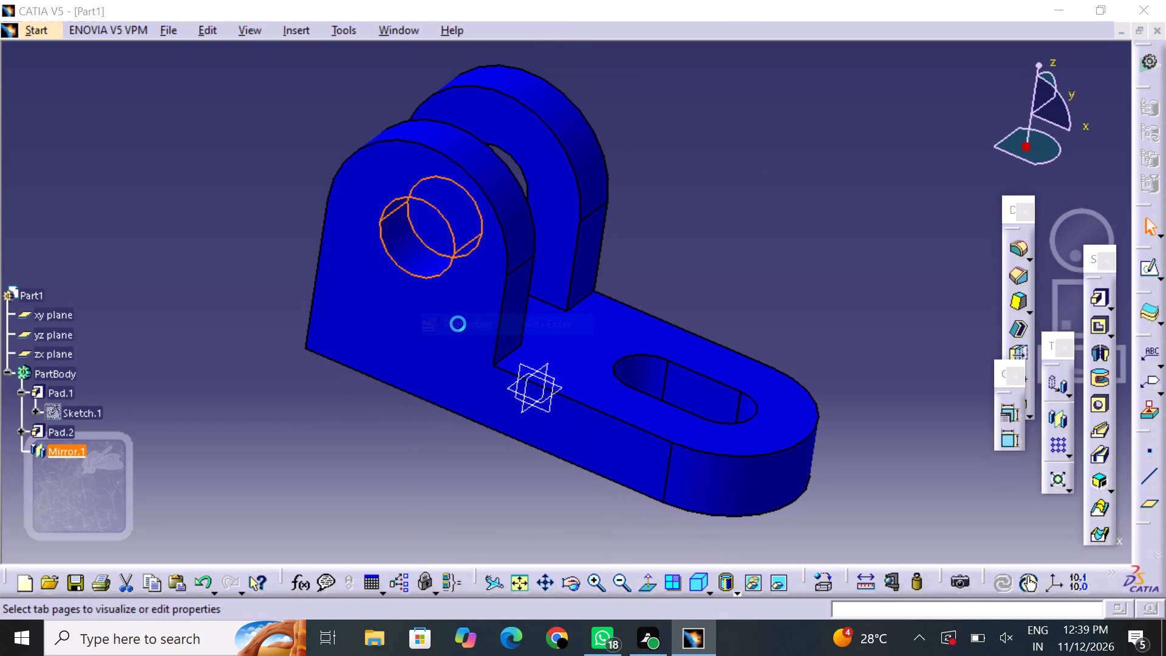
click(765, 136)
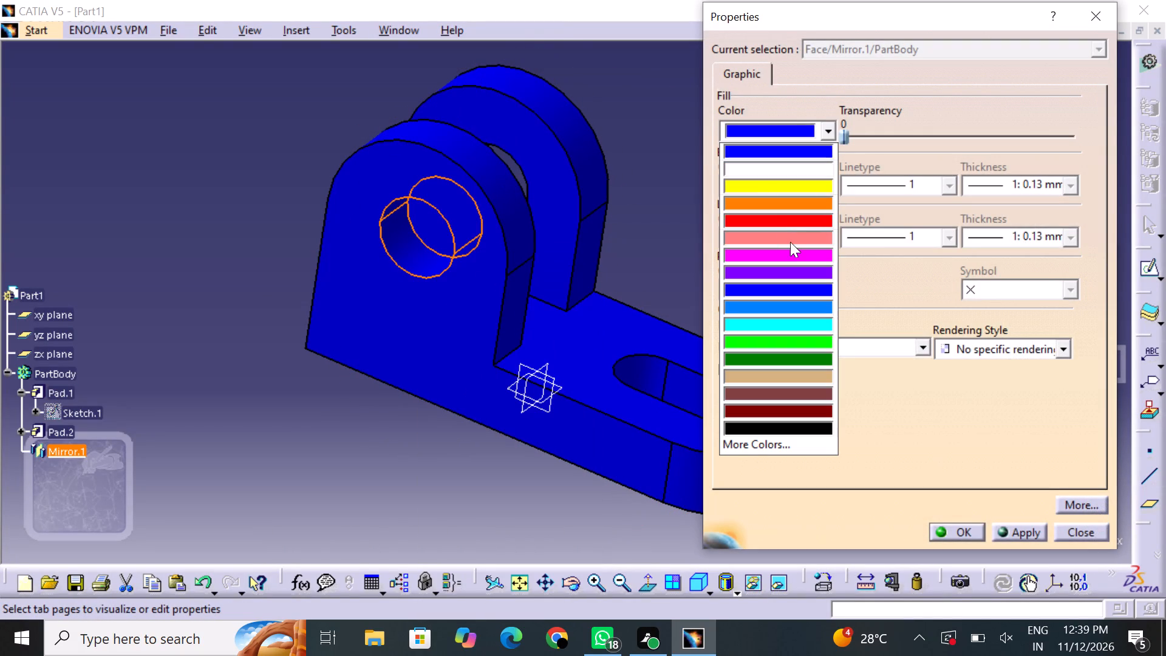
click(801, 256)
click(966, 520)
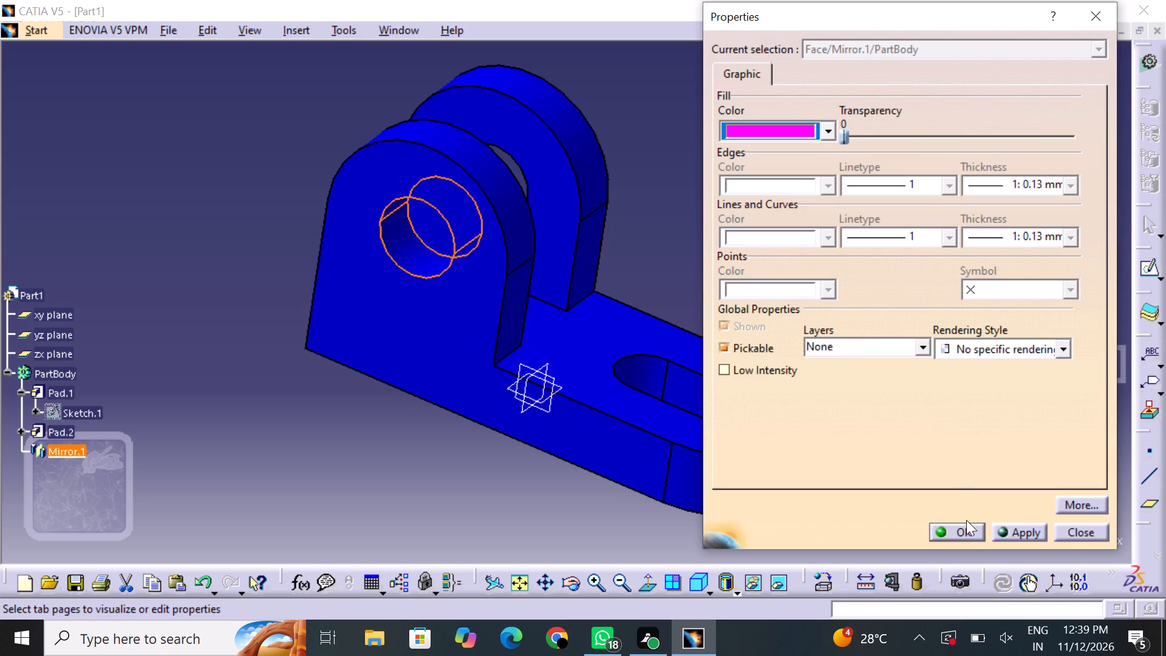
click(967, 537)
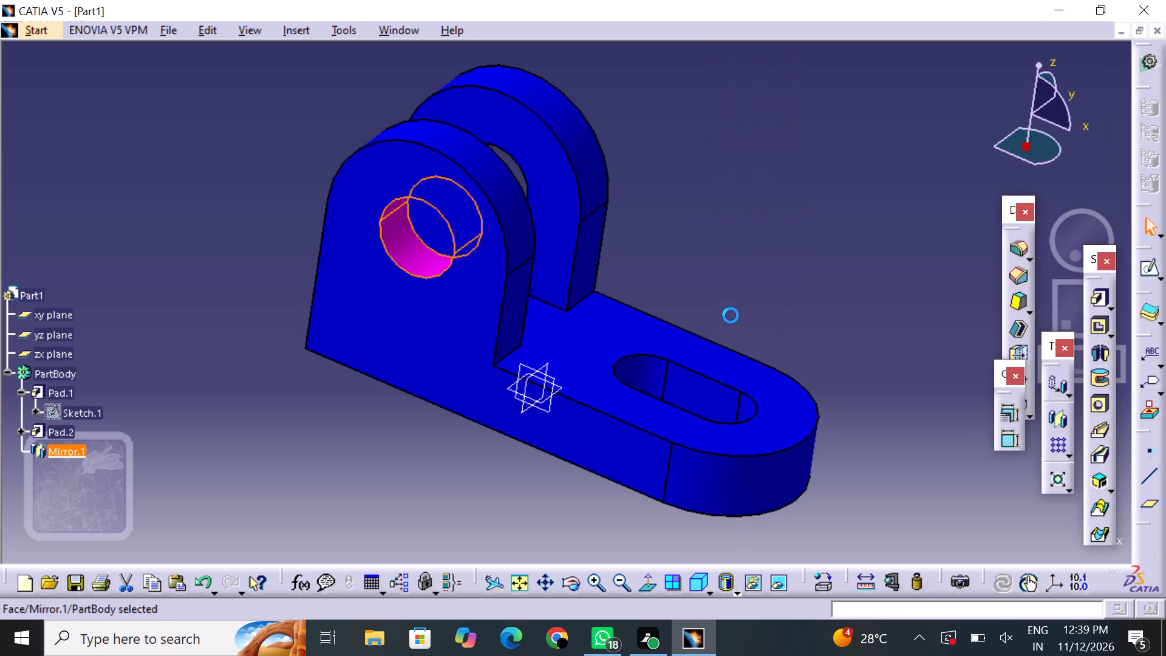
click(738, 306)
Set the fill colour of the original upright's hole wall to magenta.
middle_drag(801, 298, 320, 399)
right_drag(786, 319, 320, 399)
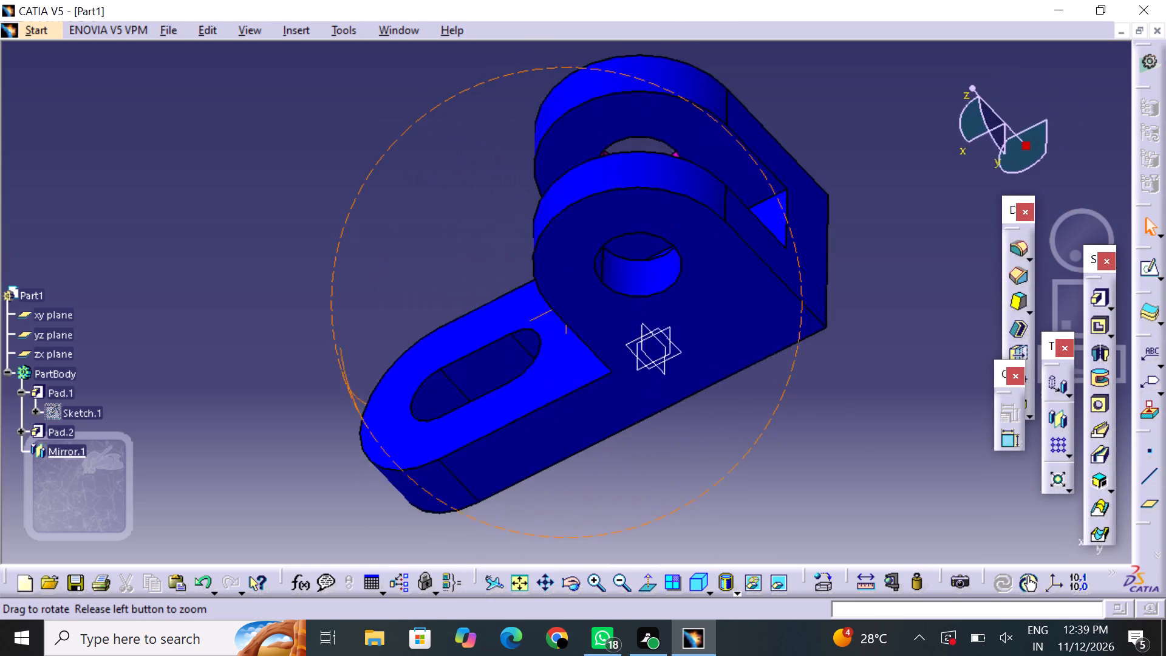
right_drag(320, 399, 278, 357)
middle_drag(320, 399, 278, 355)
click(633, 296)
right_click(633, 296)
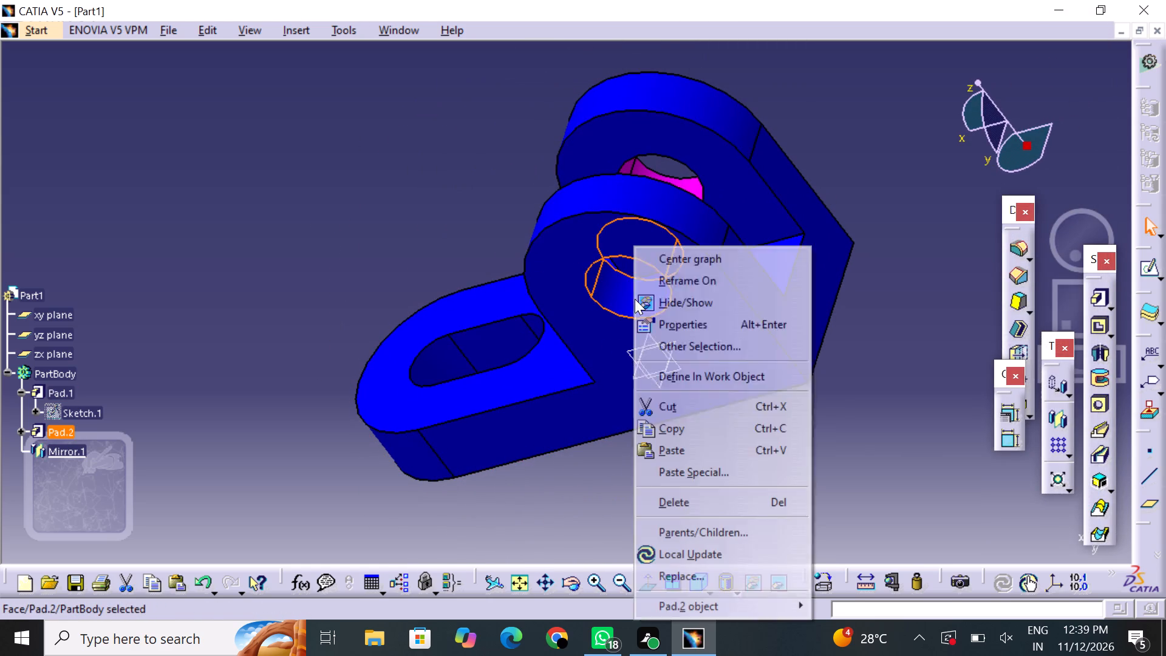
click(686, 321)
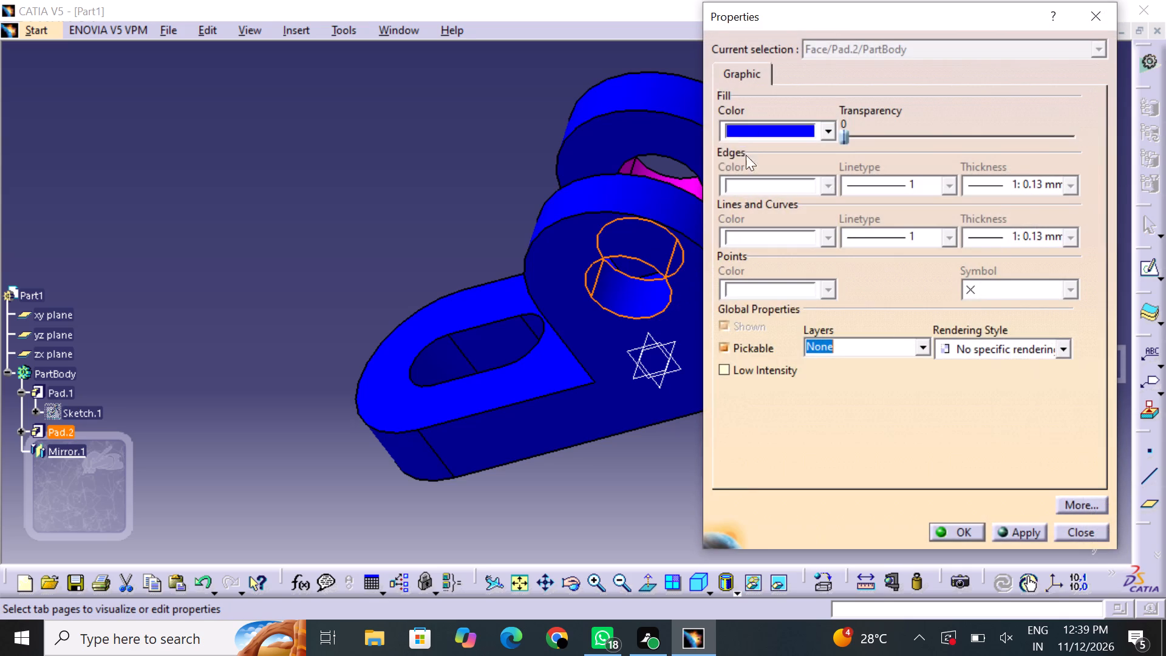
drag(749, 132, 754, 155)
click(787, 258)
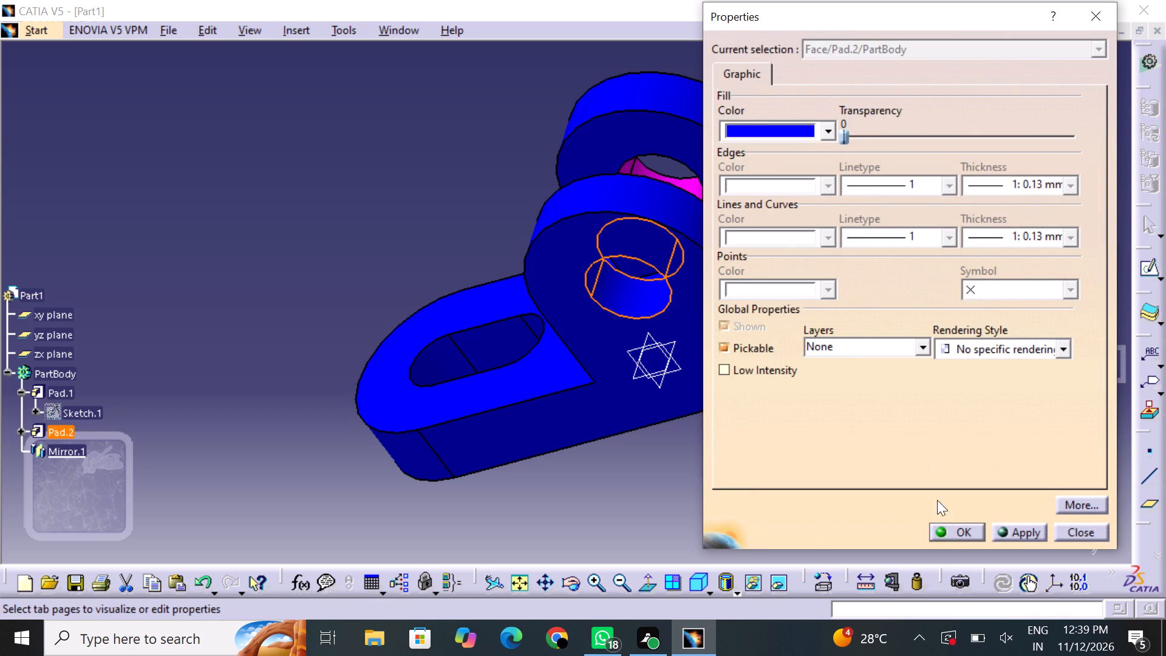
click(955, 531)
click(620, 513)
Set the fill colour of the base slot's straight inner wall on the mirrored upright's side to magenta.
middle_drag(384, 171, 395, 171)
right_drag(387, 171, 395, 171)
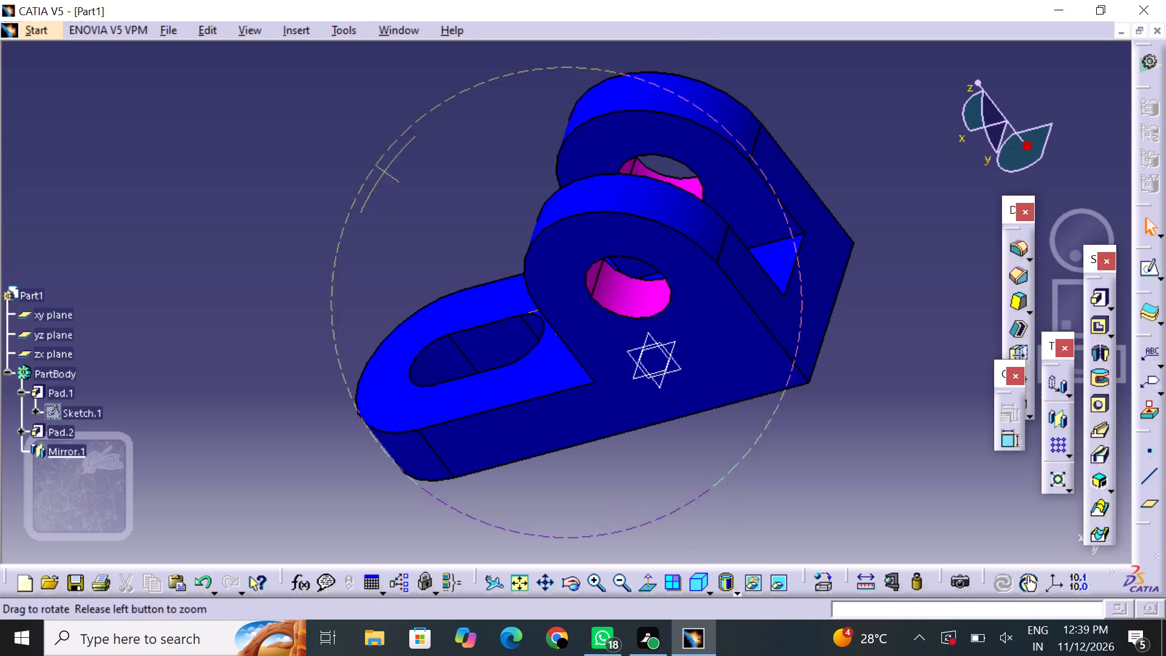
middle_drag(395, 171, 524, 195)
right_drag(395, 171, 530, 200)
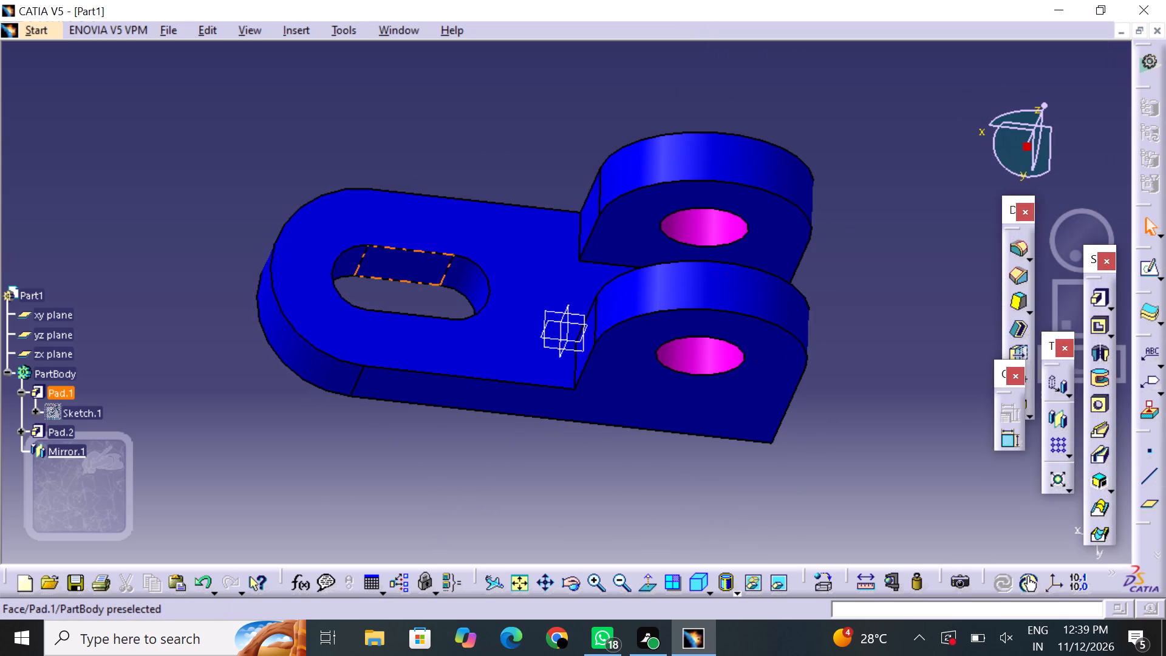
click(413, 268)
right_click(413, 268)
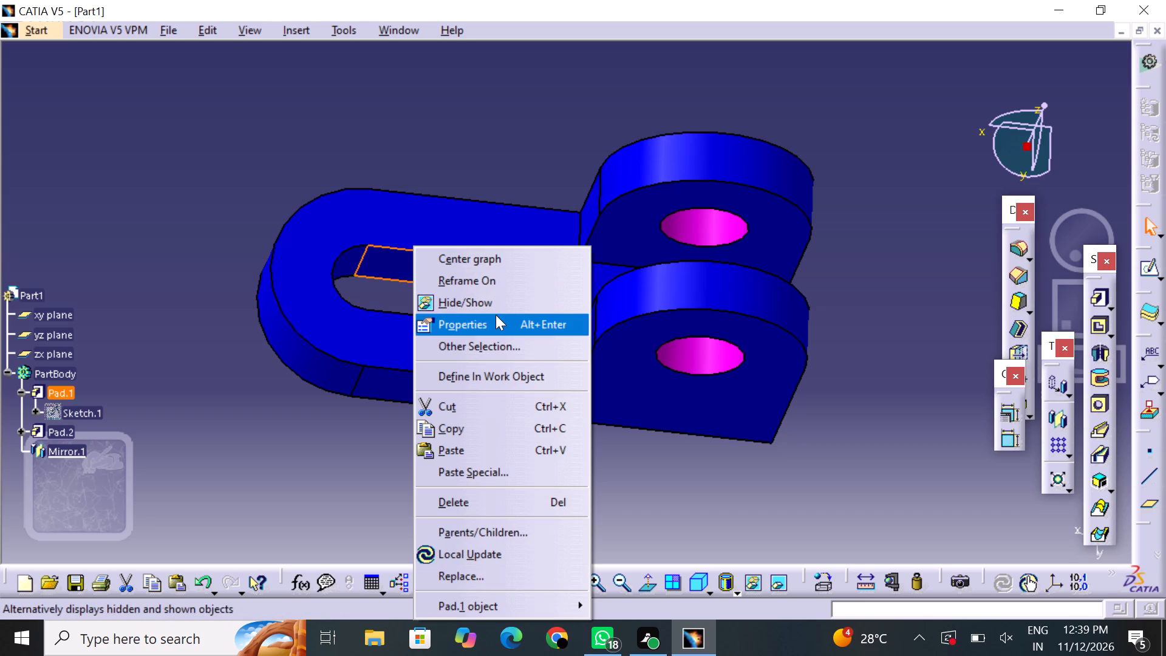
click(496, 317)
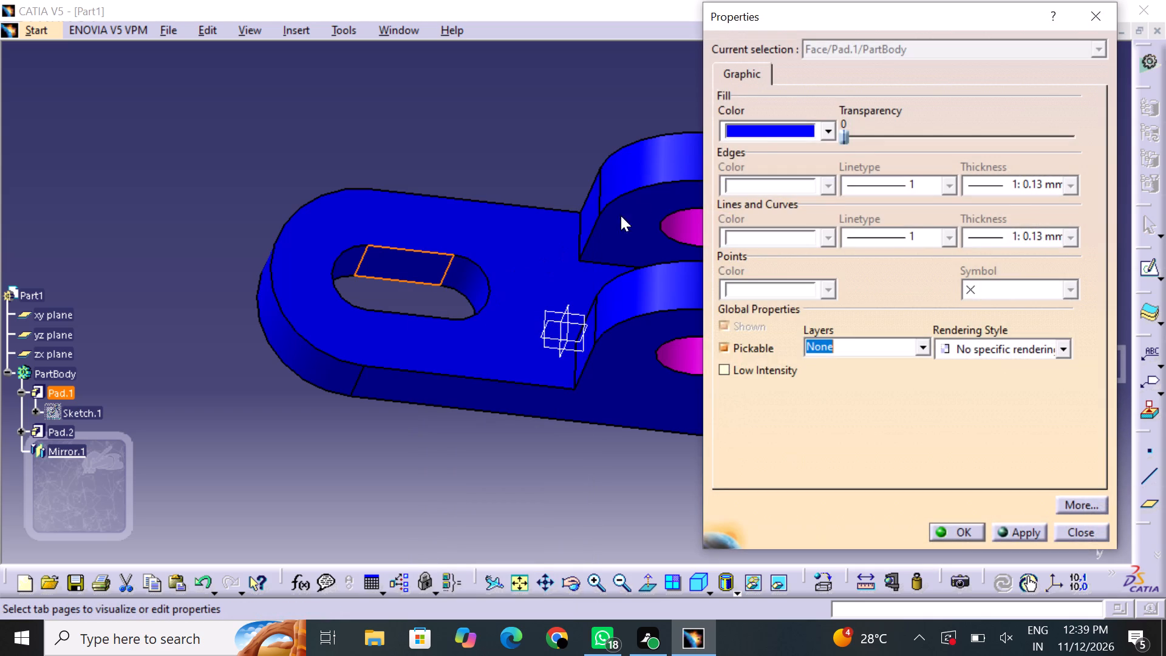
click(758, 135)
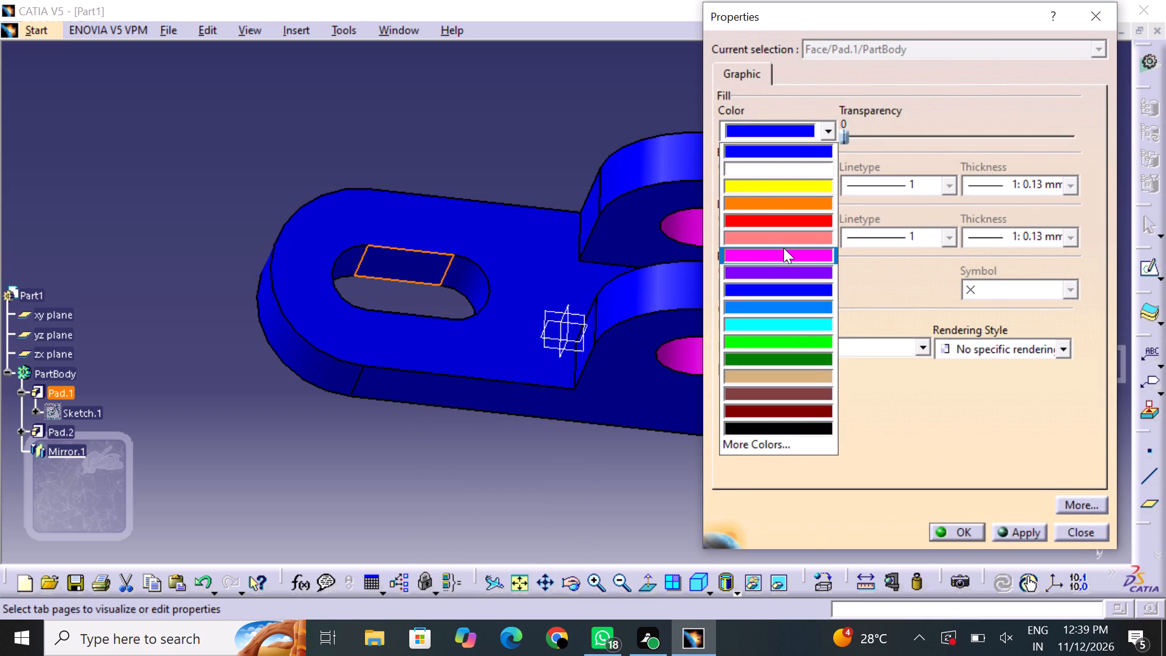
click(783, 248)
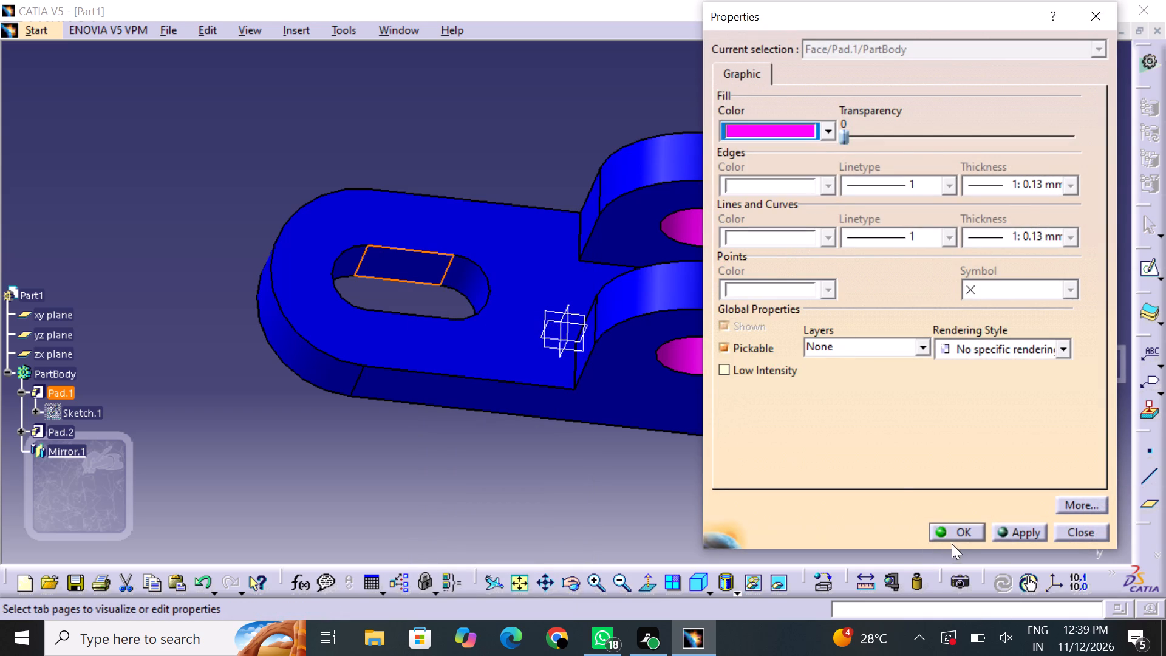
click(954, 531)
click(551, 191)
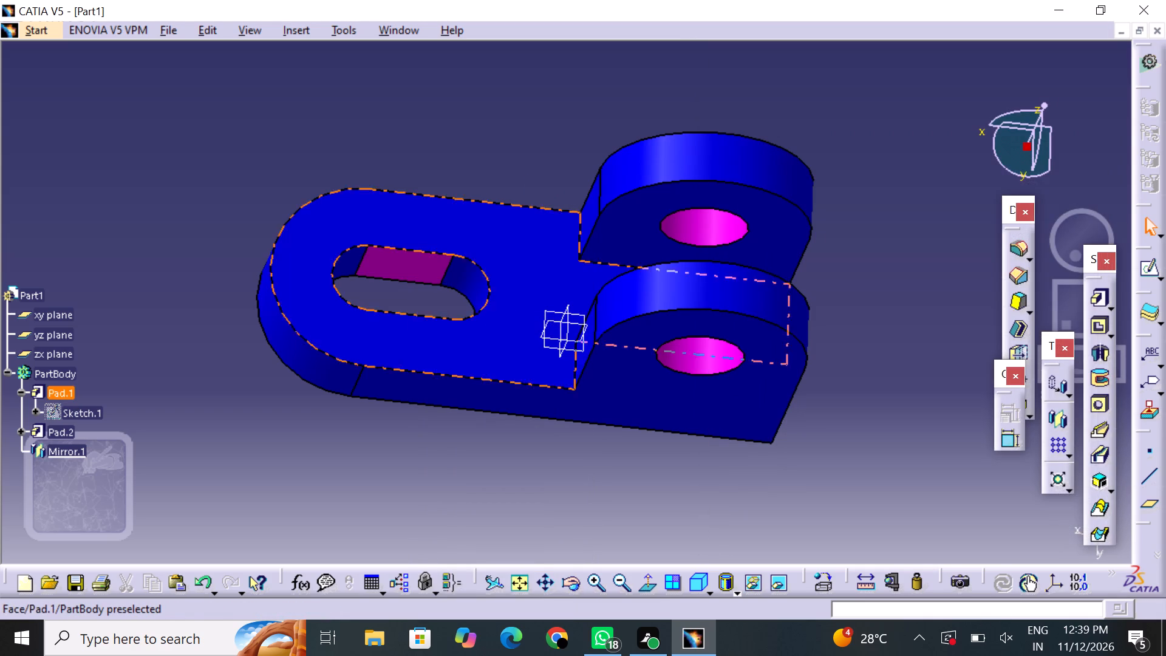
Set the fill colour of the base slot's curved inner wall nearest the uprights to magenta.
click(462, 277)
right_click(463, 277)
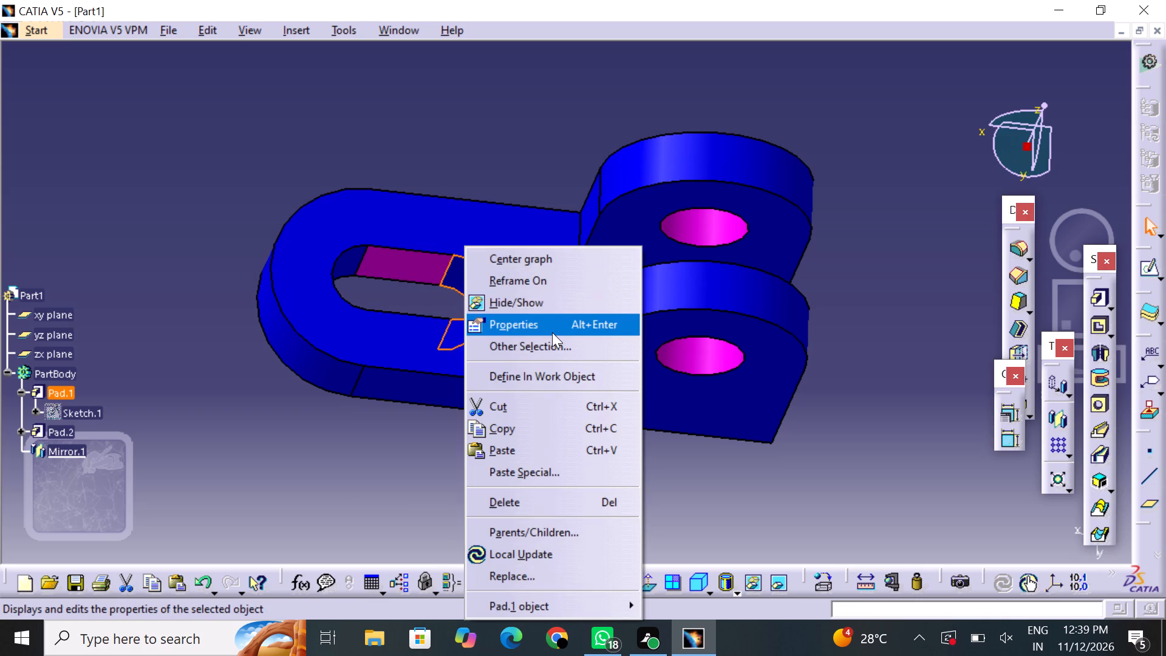
click(552, 332)
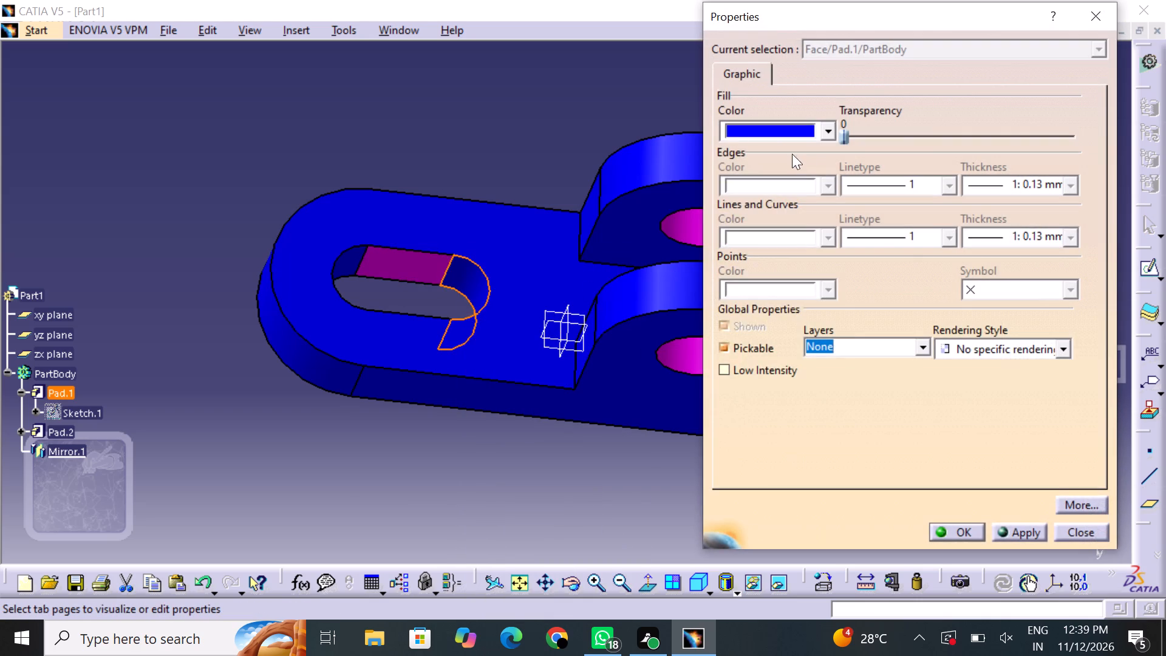
click(763, 137)
click(797, 260)
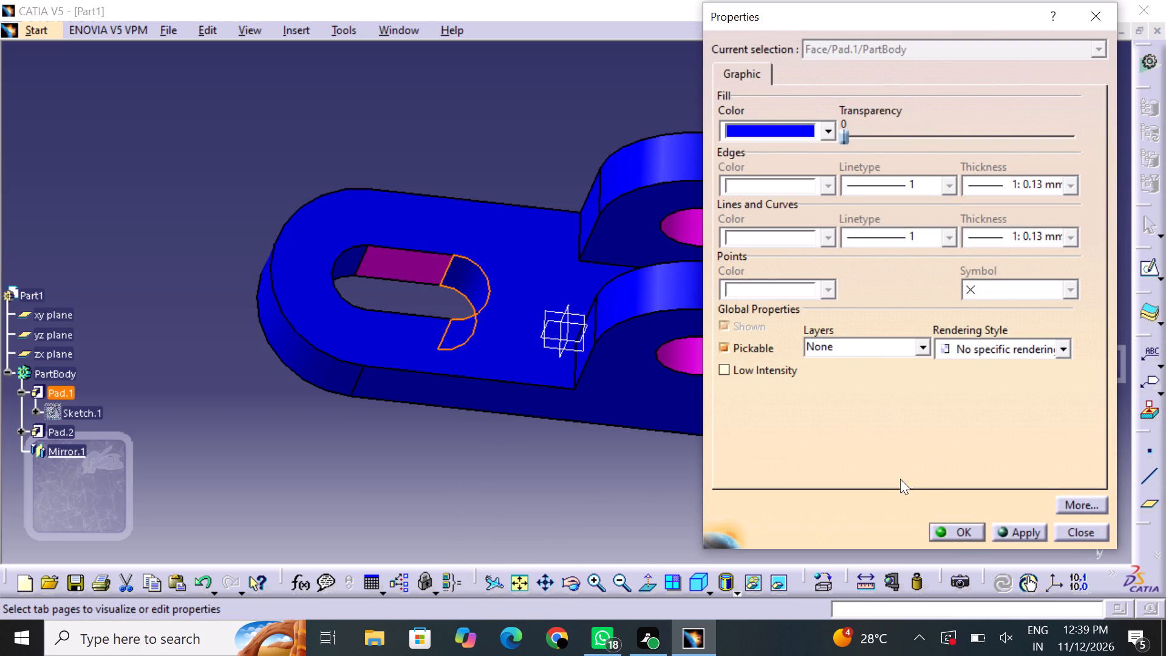
click(967, 530)
click(711, 514)
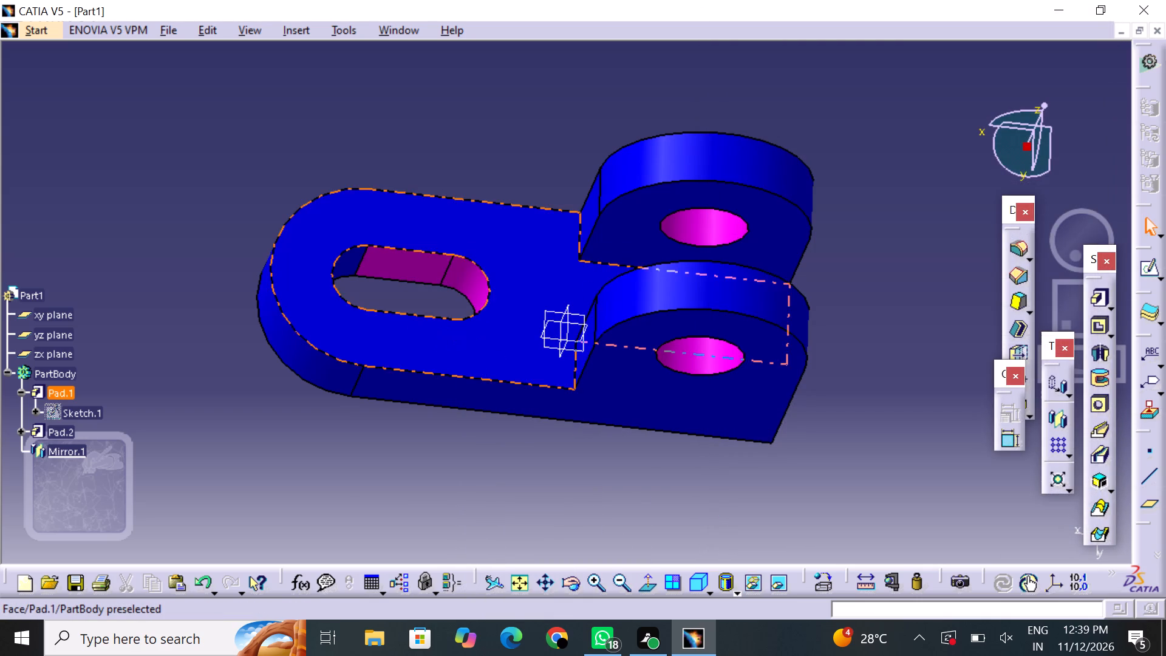
Set the fill colour of the base slot's curved inner wall nearest the base's rounded end to magenta.
click(349, 262)
right_click(349, 262)
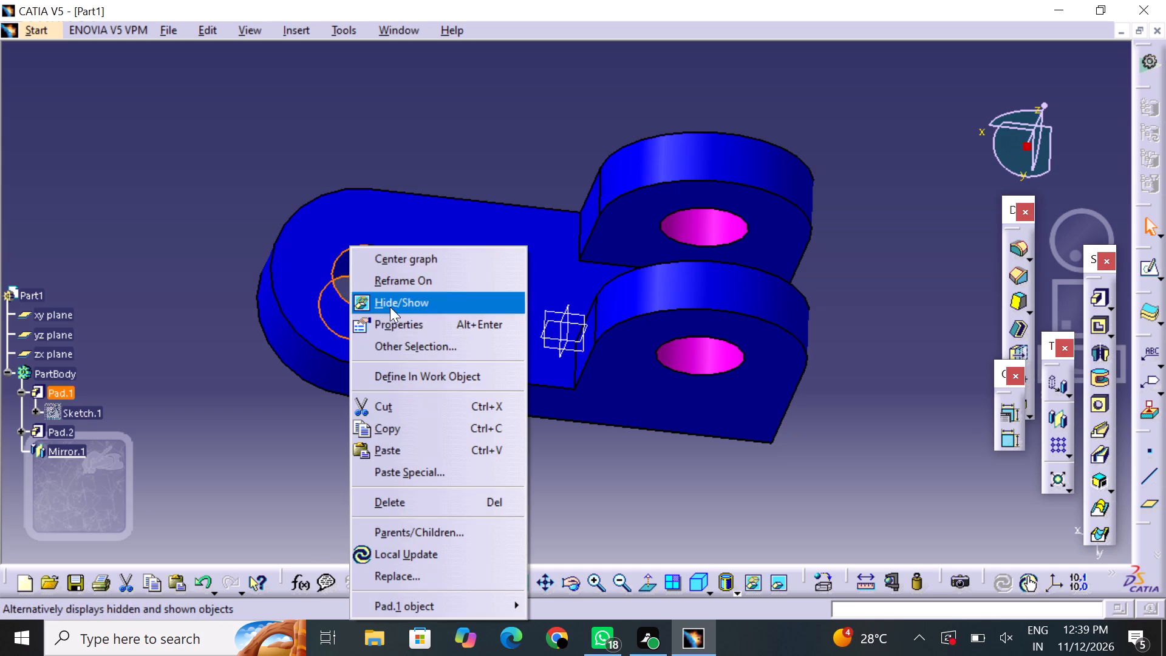
click(406, 322)
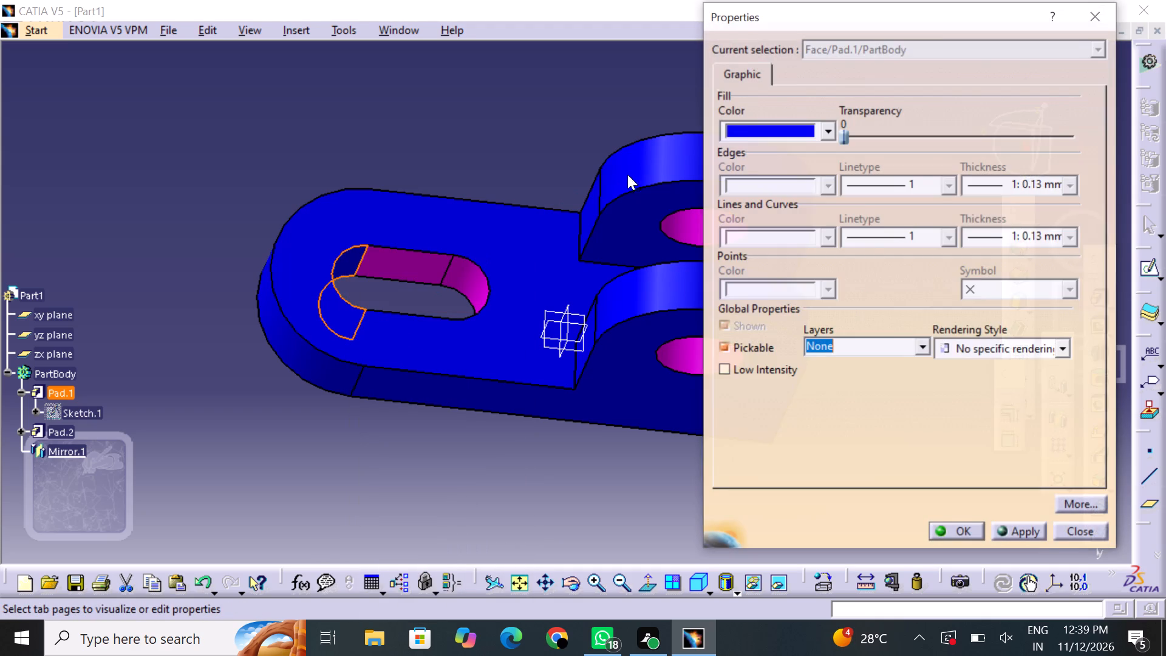
click(767, 140)
click(802, 256)
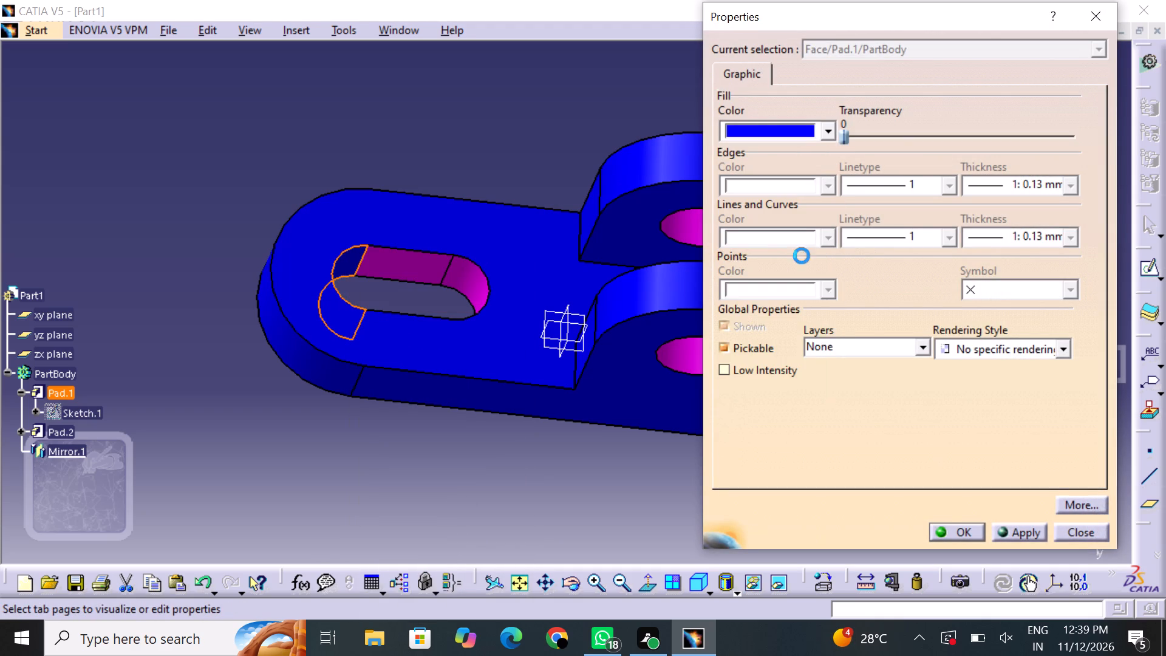
click(951, 522)
drag(656, 509, 649, 501)
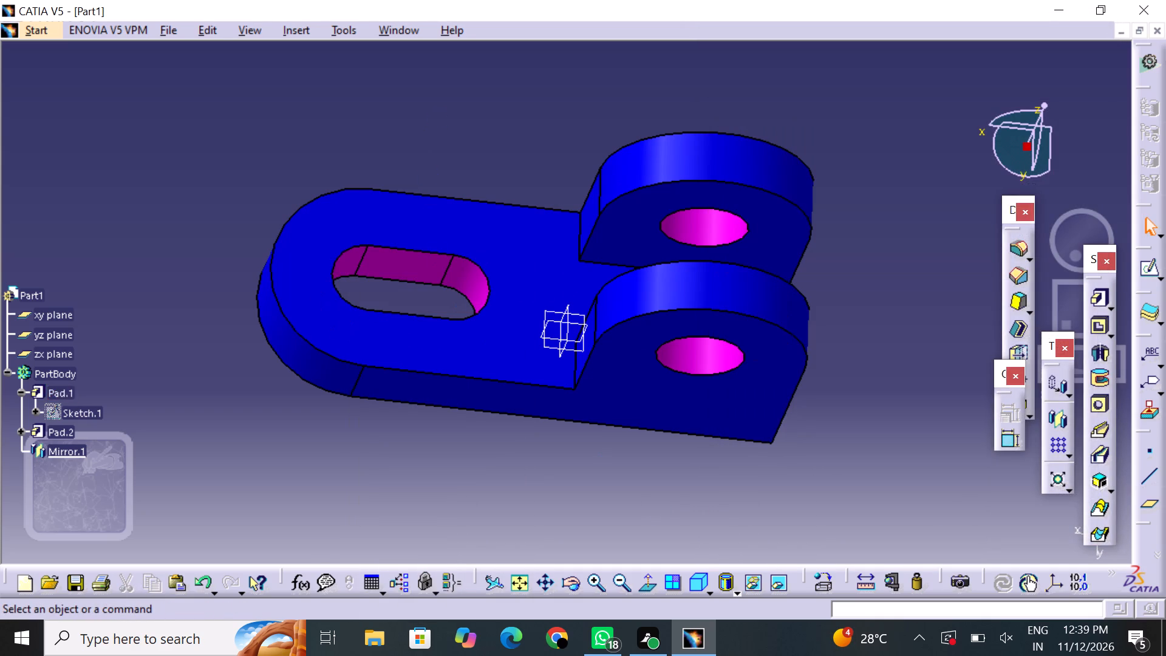
Set the fill colour of the base slot's straight inner wall on the original upright's side to magenta.
middle_drag(438, 119, 487, 295)
right_drag(438, 119, 485, 293)
click(406, 356)
right_click(409, 357)
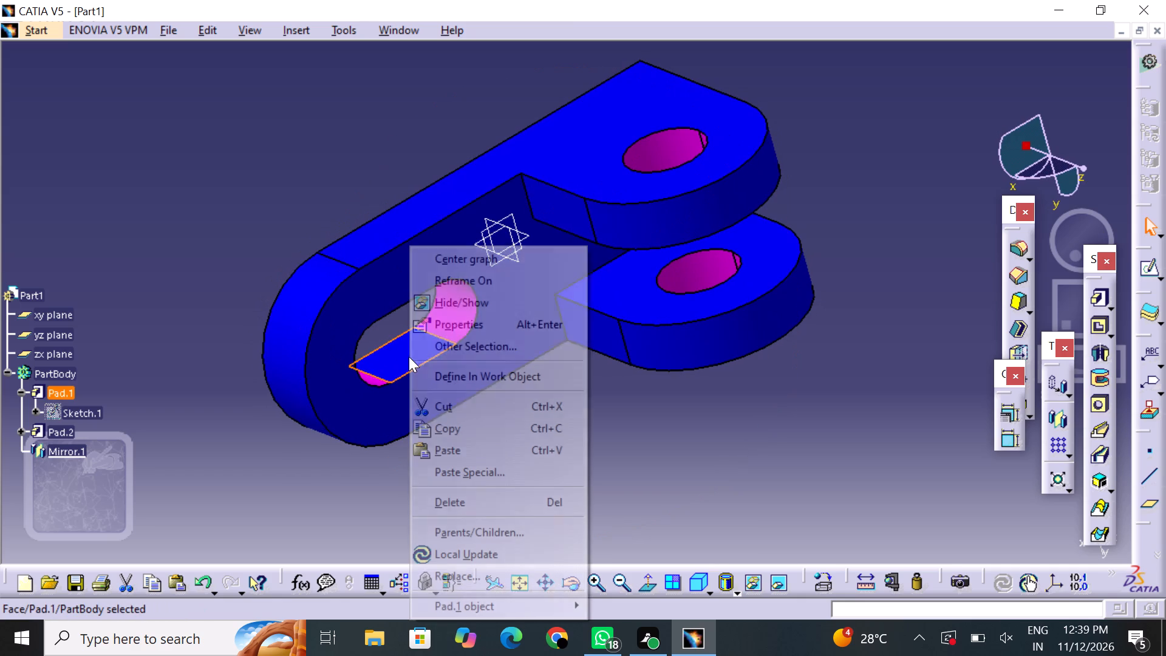
click(491, 316)
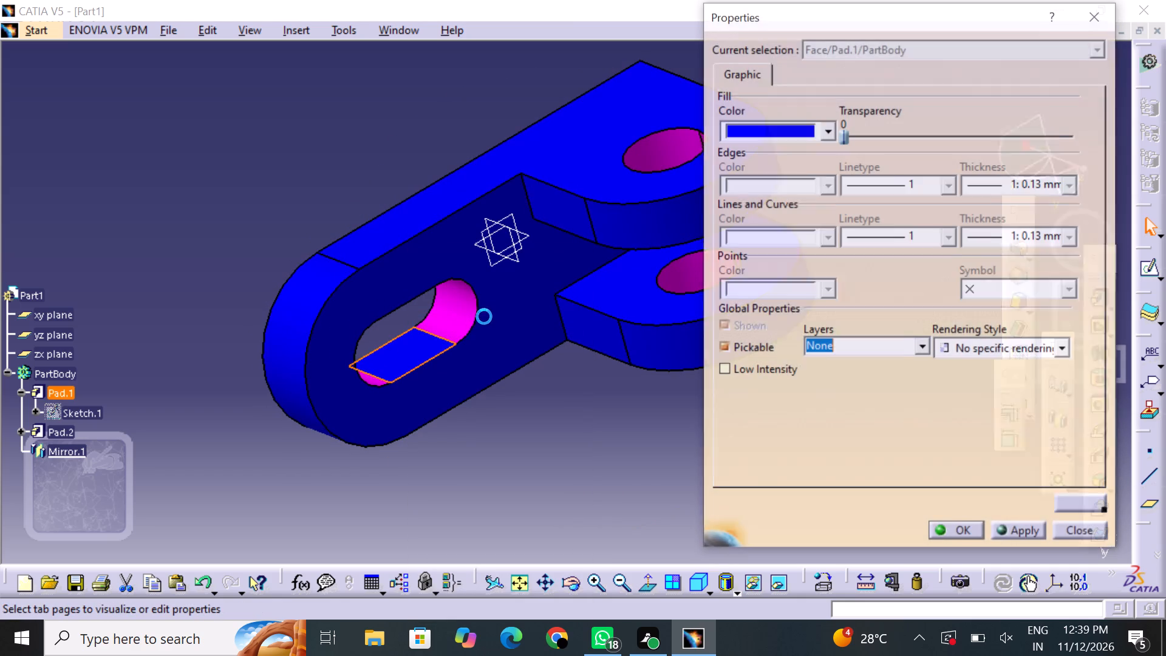
click(749, 134)
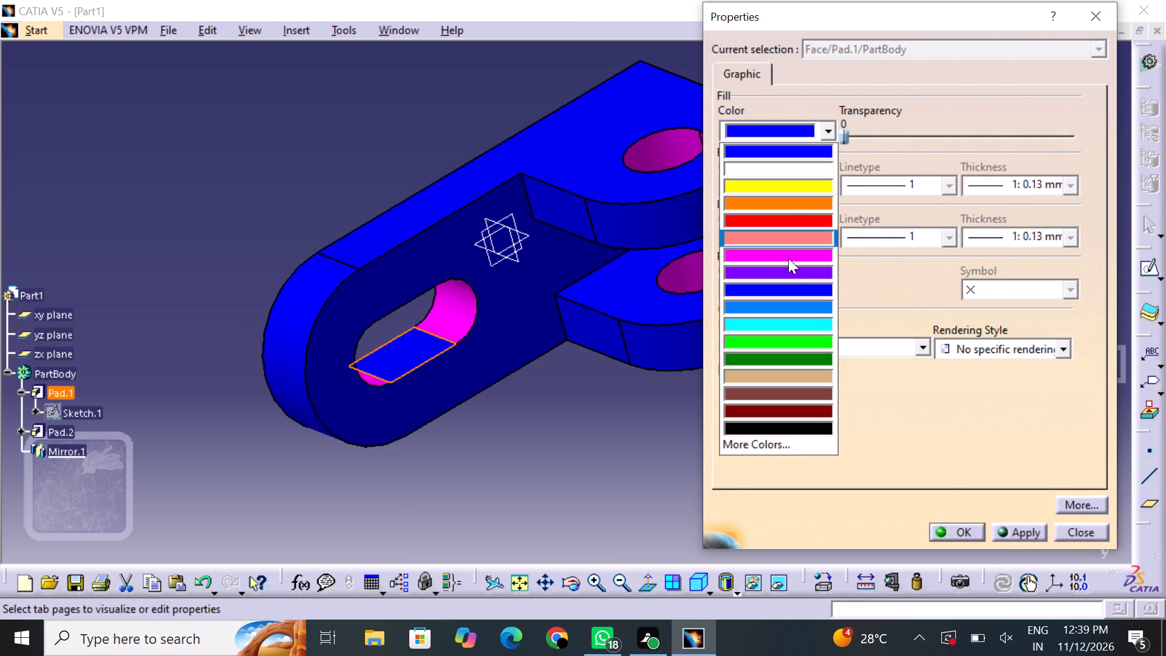
click(788, 258)
click(954, 524)
click(596, 477)
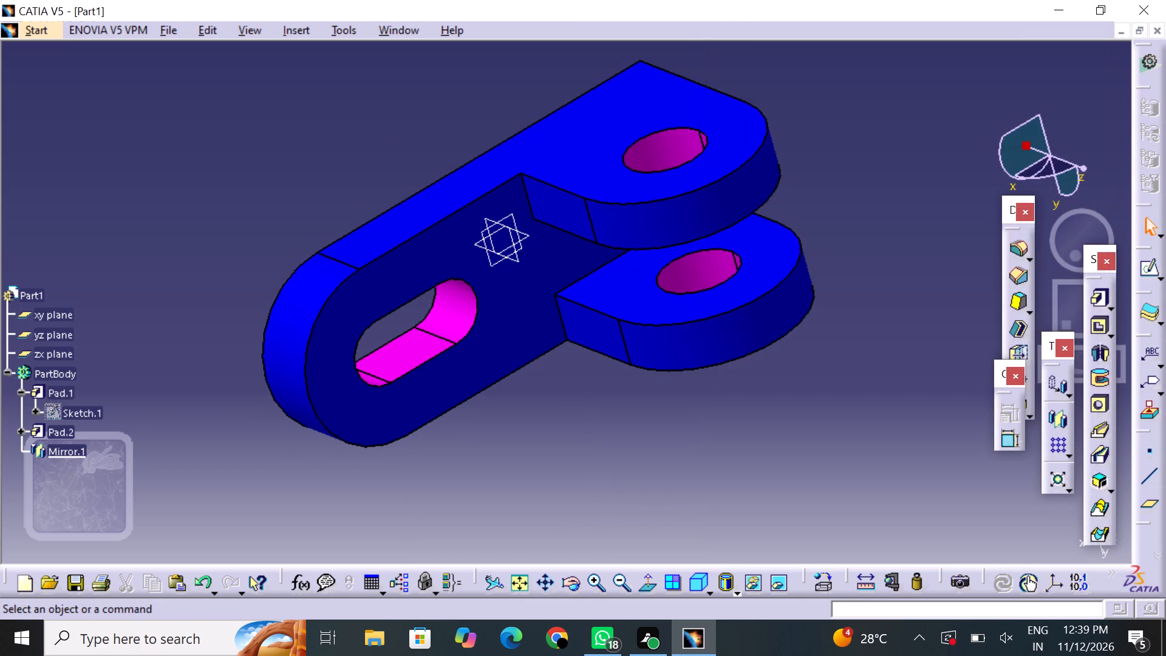
Examine the bracket from several angles to check the colouring of the upright holes and the base slot walls.
middle_drag(602, 473, 497, 218)
right_drag(600, 470, 497, 218)
middle_drag(259, 138, 294, 285)
right_drag(259, 138, 294, 285)
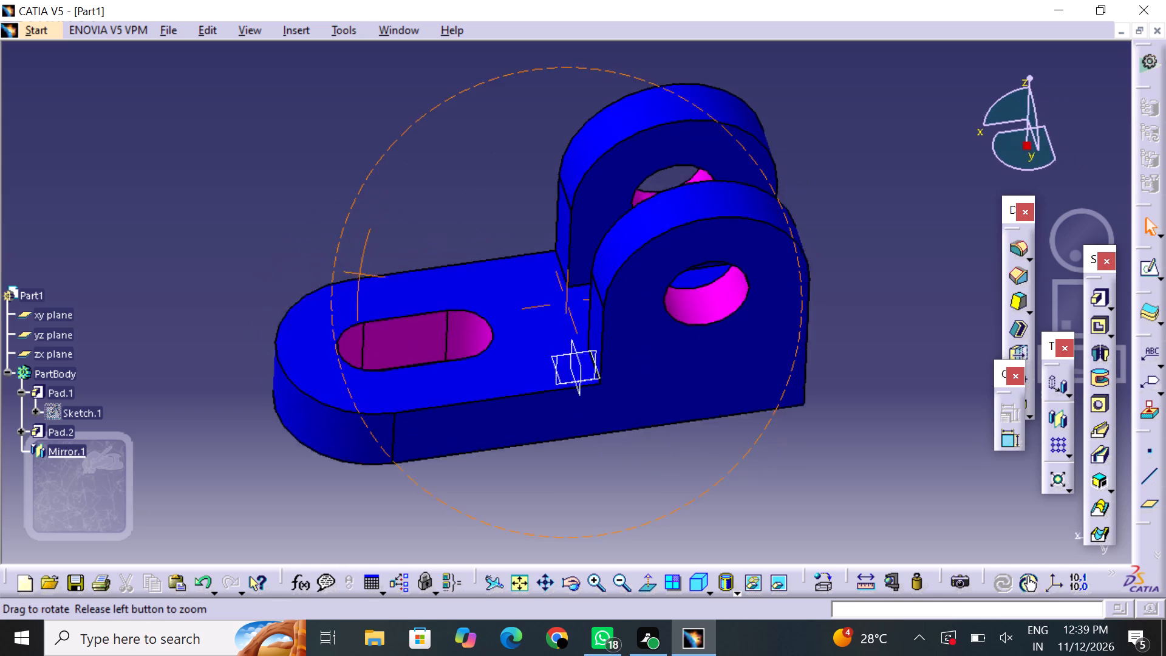
middle_drag(294, 285, 426, 343)
right_drag(294, 285, 426, 343)
middle_drag(305, 293, 270, 194)
right_drag(299, 268, 270, 194)
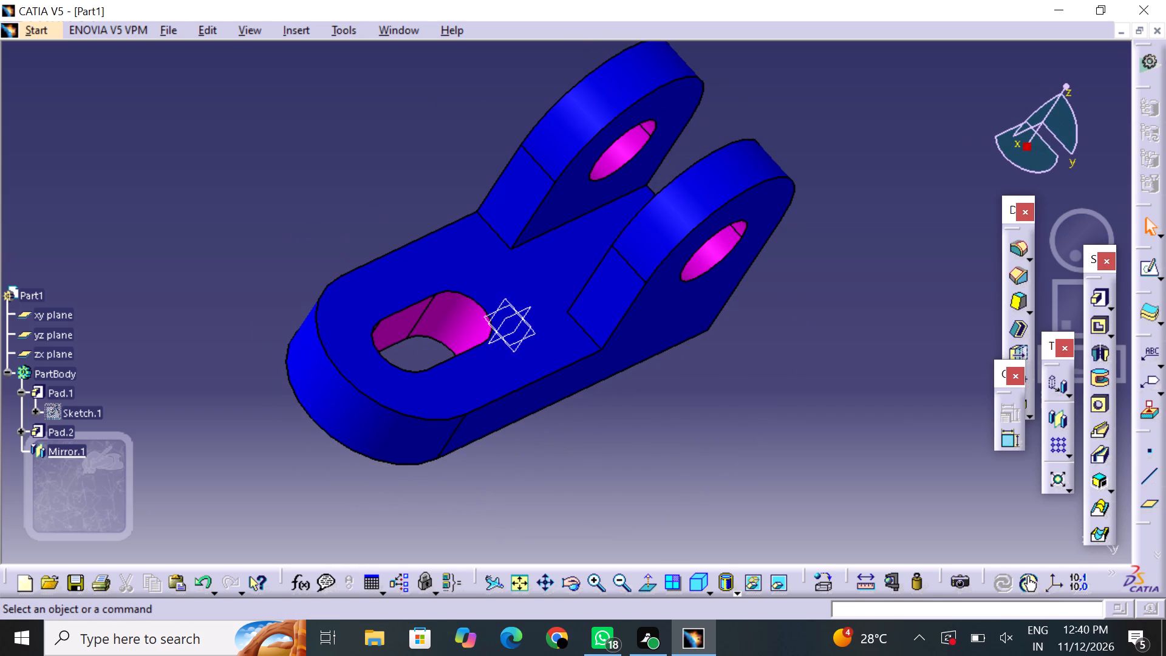
Save the part to the Desktop as a CATPart named SKE 5.
click(77, 584)
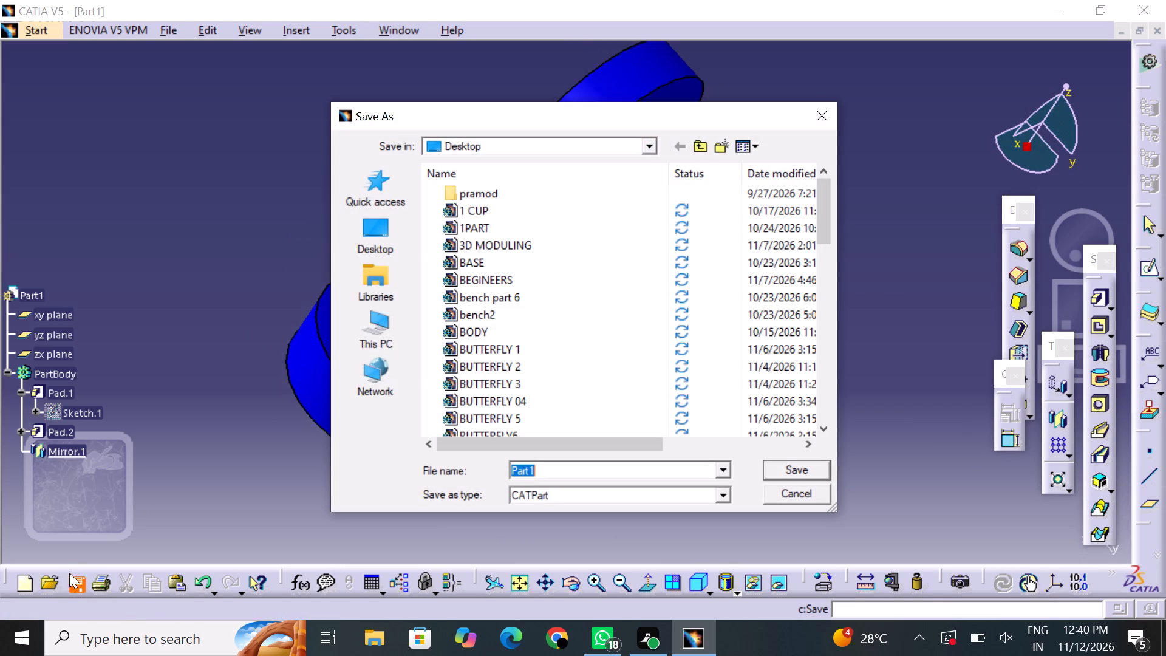
key(backslash)
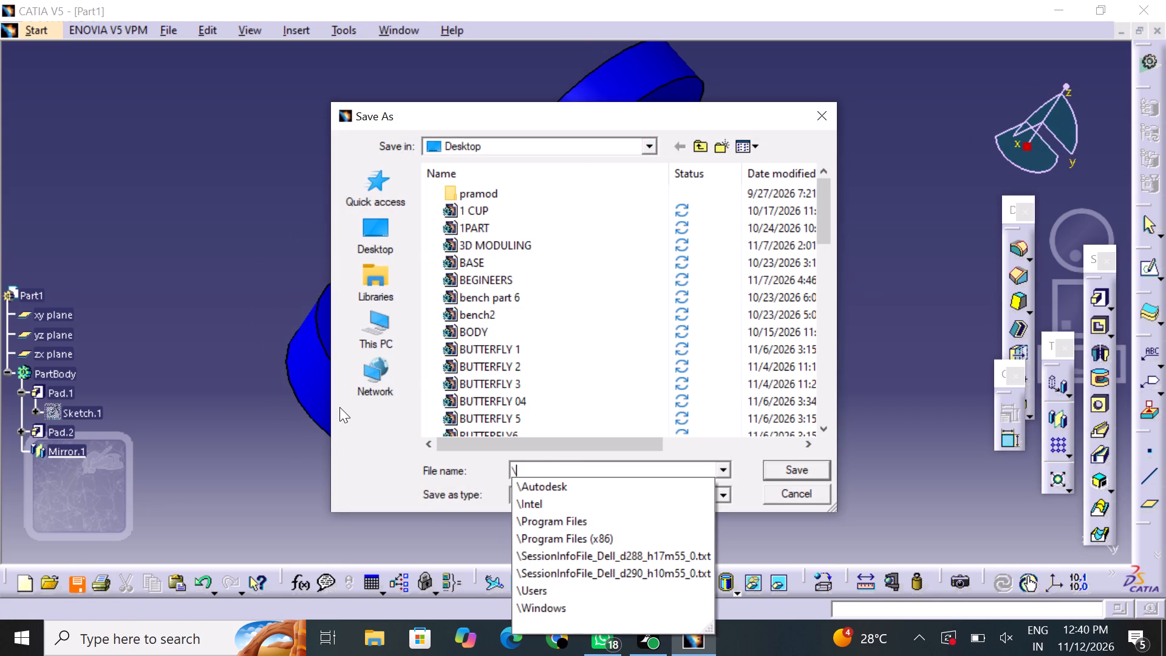
key(BackSpace)
key(BackSpace)
text(SKE)
key(space)
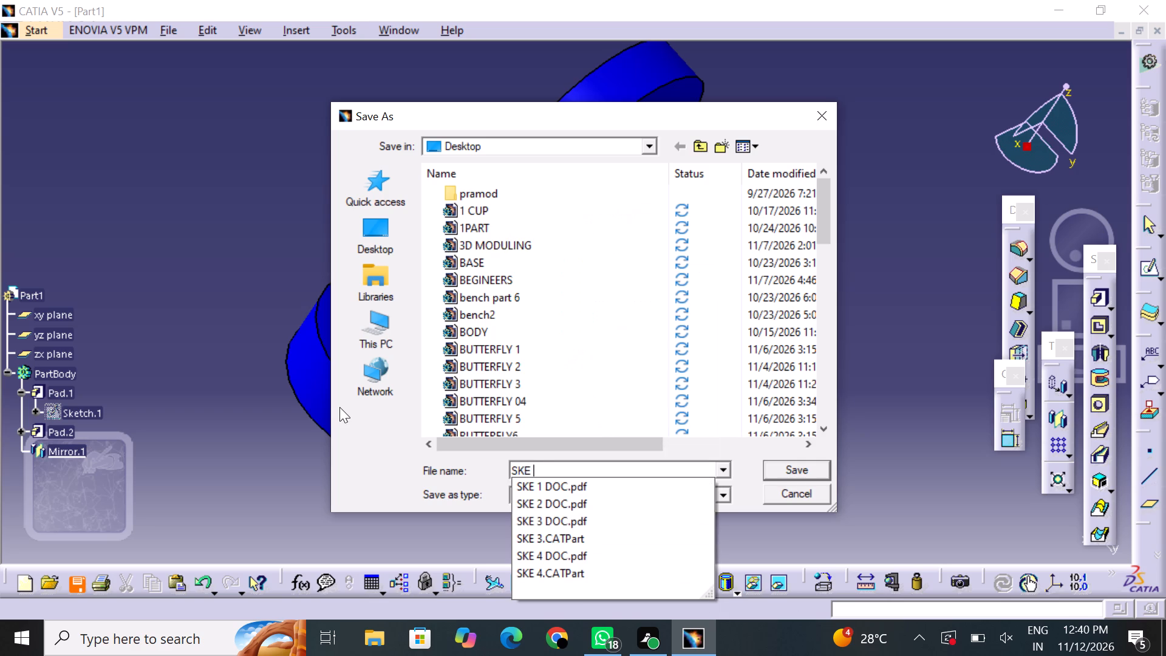
key(5)
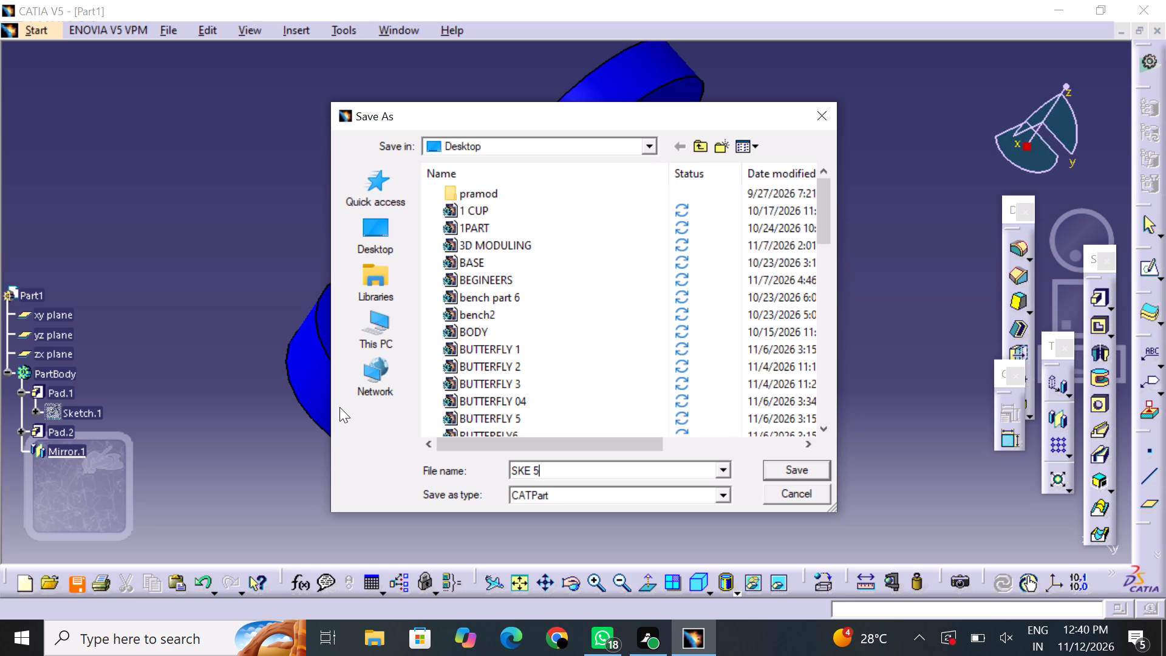
click(808, 460)
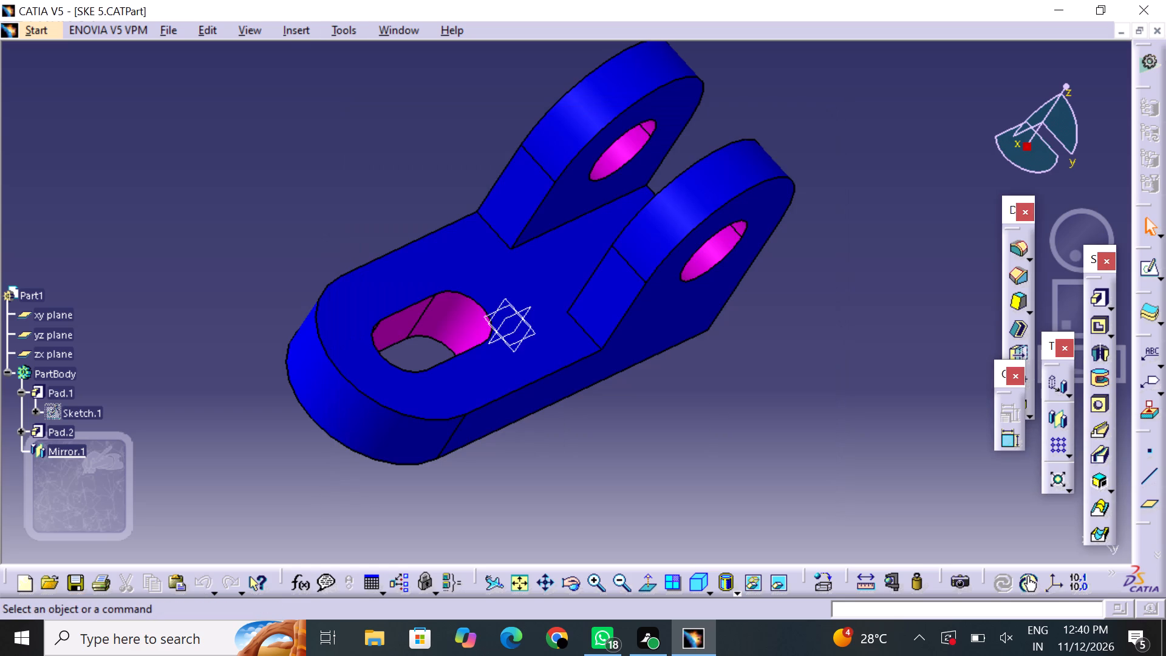
Print the bracket view to a PDF document named SKE 5 DOC on the Desktop.
click(106, 583)
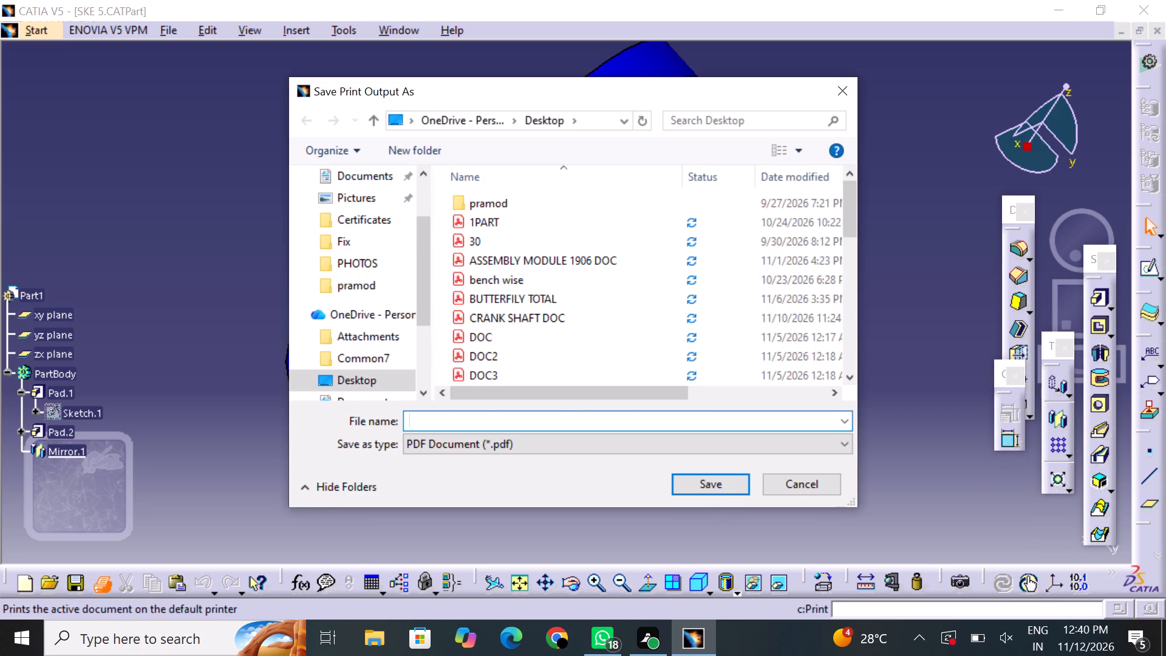
text(SKE)
key(space)
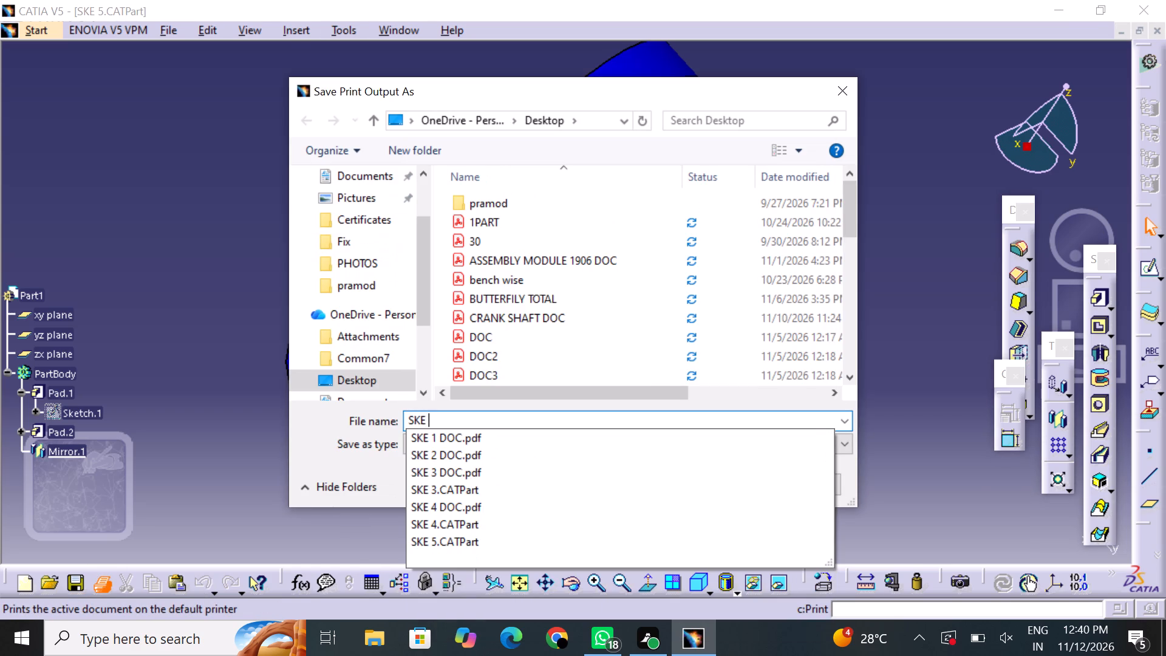
key(5)
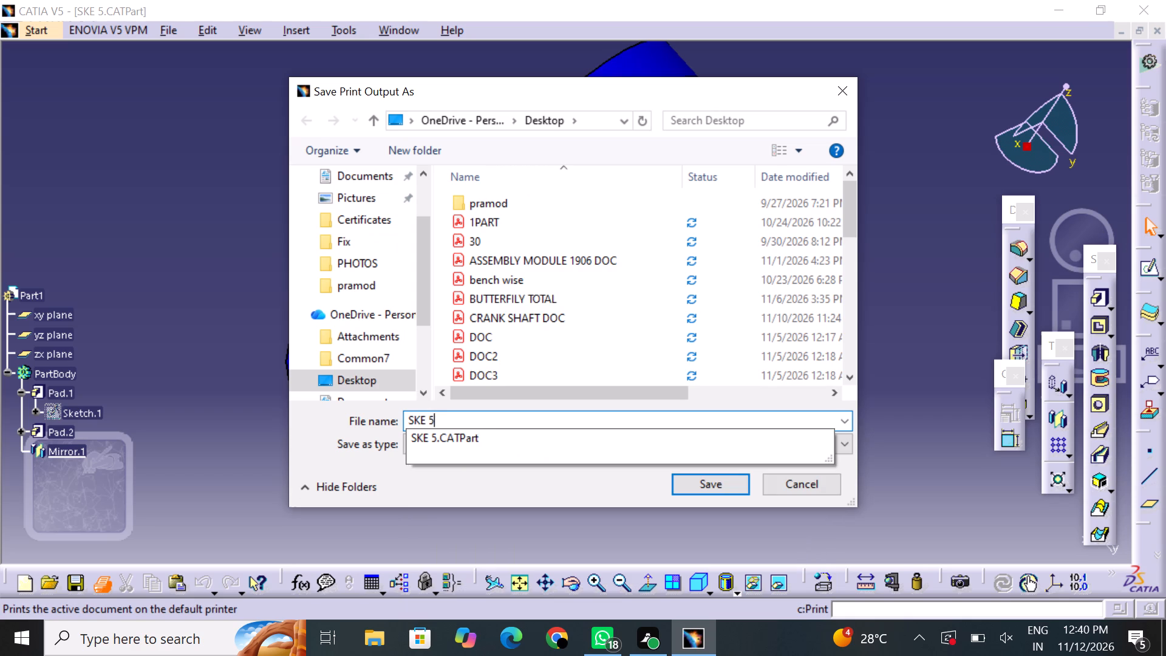
key(space)
text(DOC)
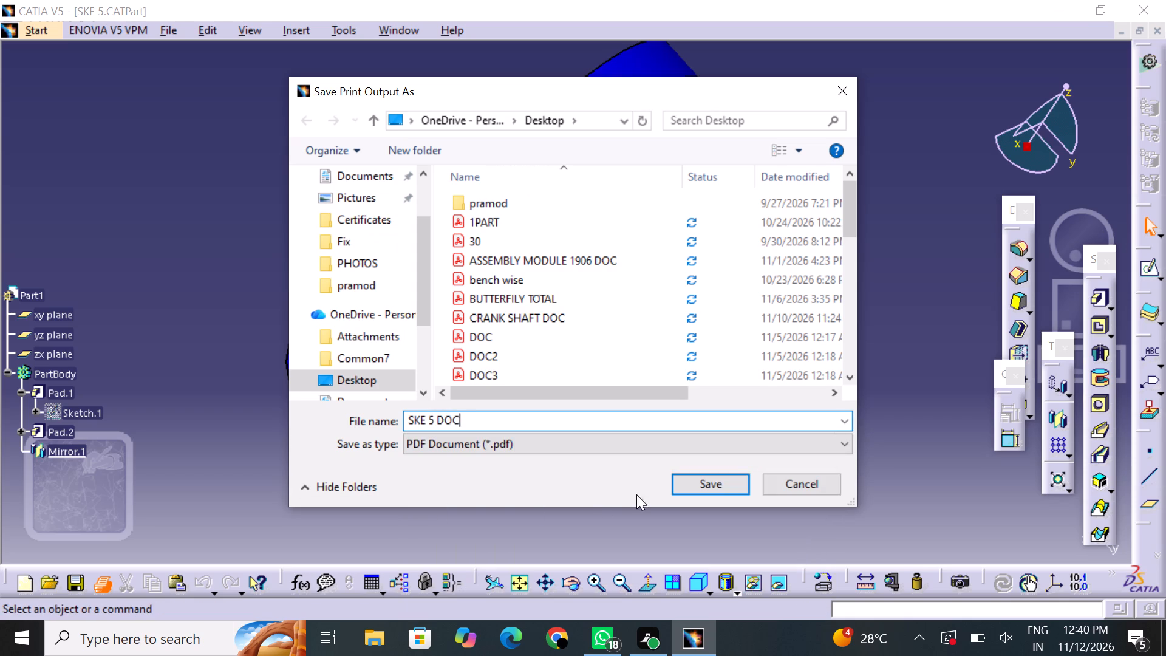
click(709, 479)
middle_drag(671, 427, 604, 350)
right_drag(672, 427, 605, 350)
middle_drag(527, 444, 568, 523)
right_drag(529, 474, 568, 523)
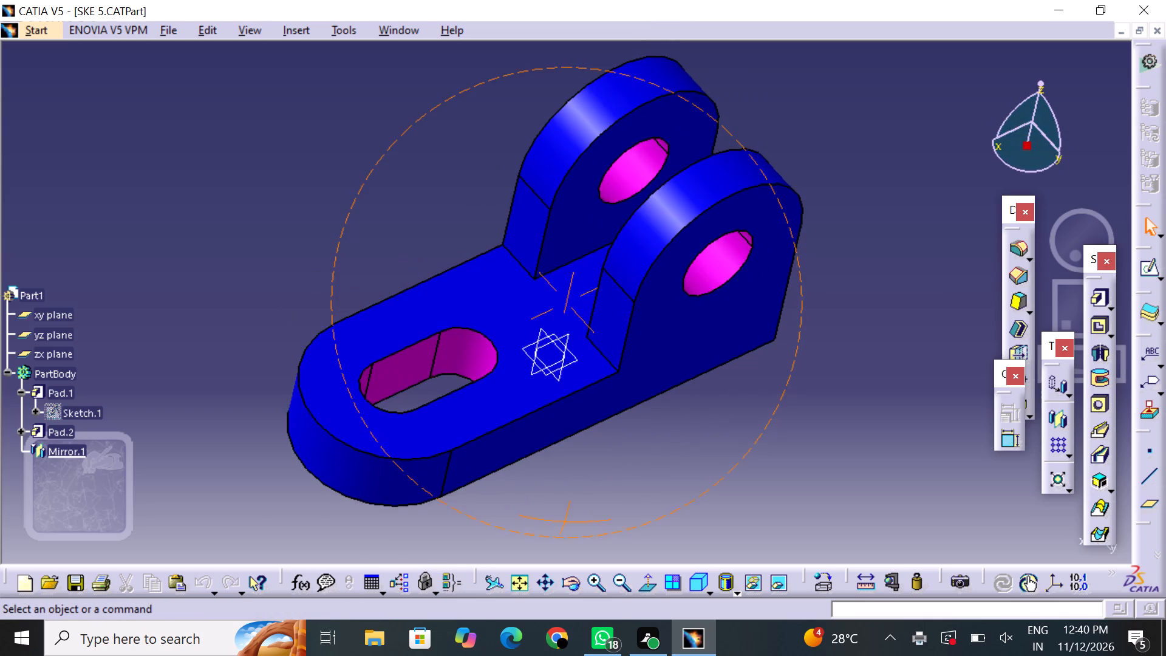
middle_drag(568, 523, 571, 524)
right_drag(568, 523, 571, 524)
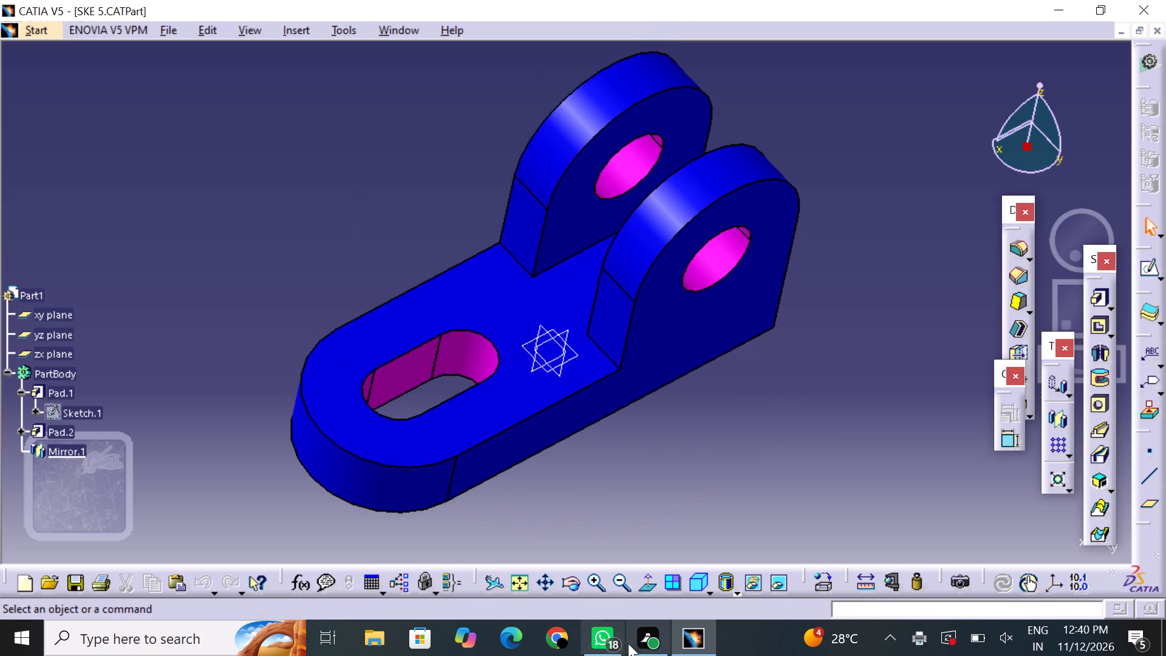